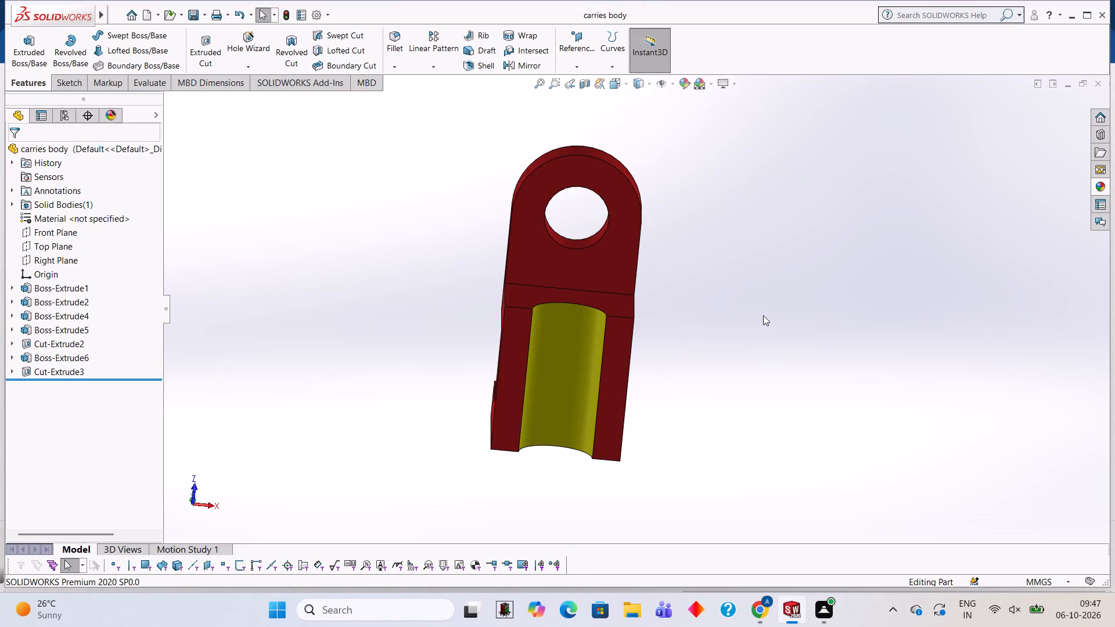
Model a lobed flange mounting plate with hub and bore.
Close the carries body part document.
{"action": "left_click", "coordinate": [1096, 83]}
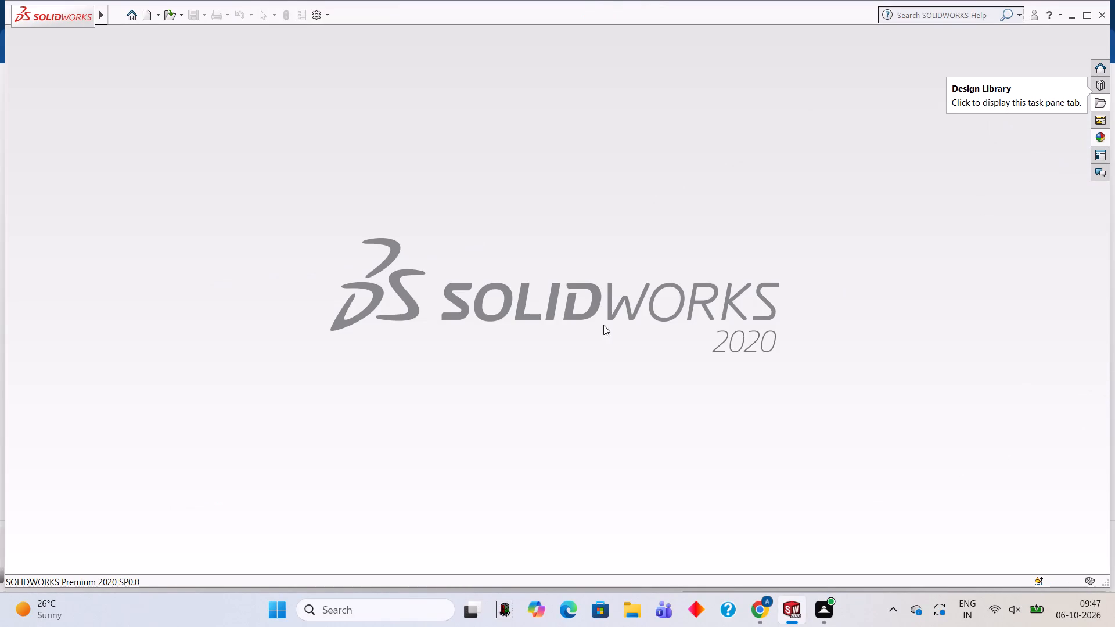
{"action": "scroll", "coordinate": [426, 331], "scroll_direction": "down", "scroll_amount": 2}
Create a new part document and start a sketch on the Front Plane.
{"action": "left_click", "coordinate": [148, 15]}
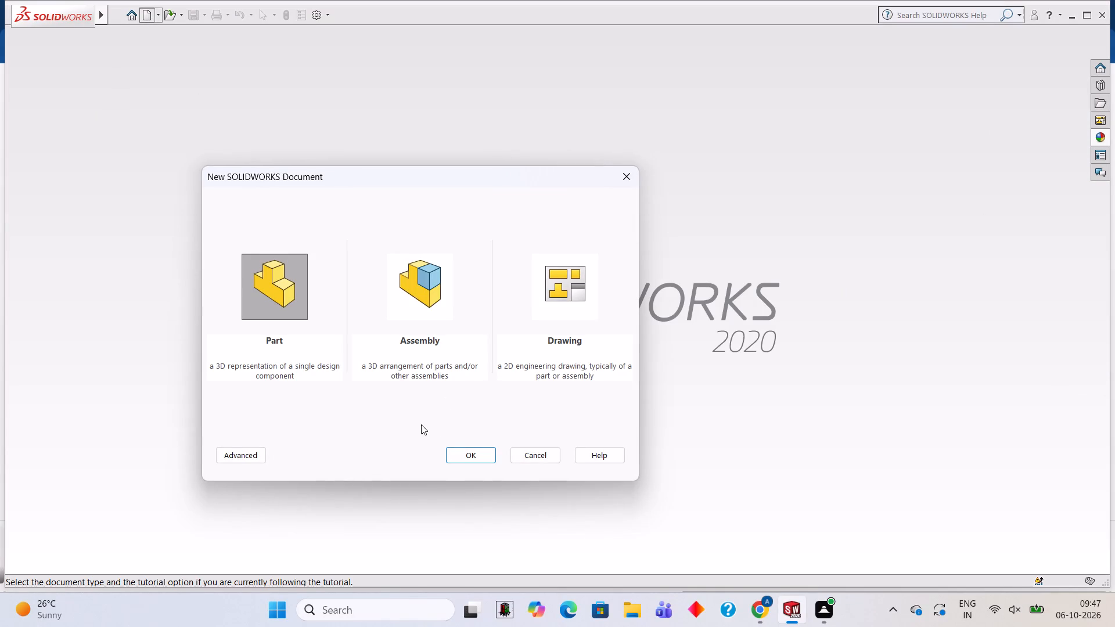
{"action": "left_click", "coordinate": [470, 461]}
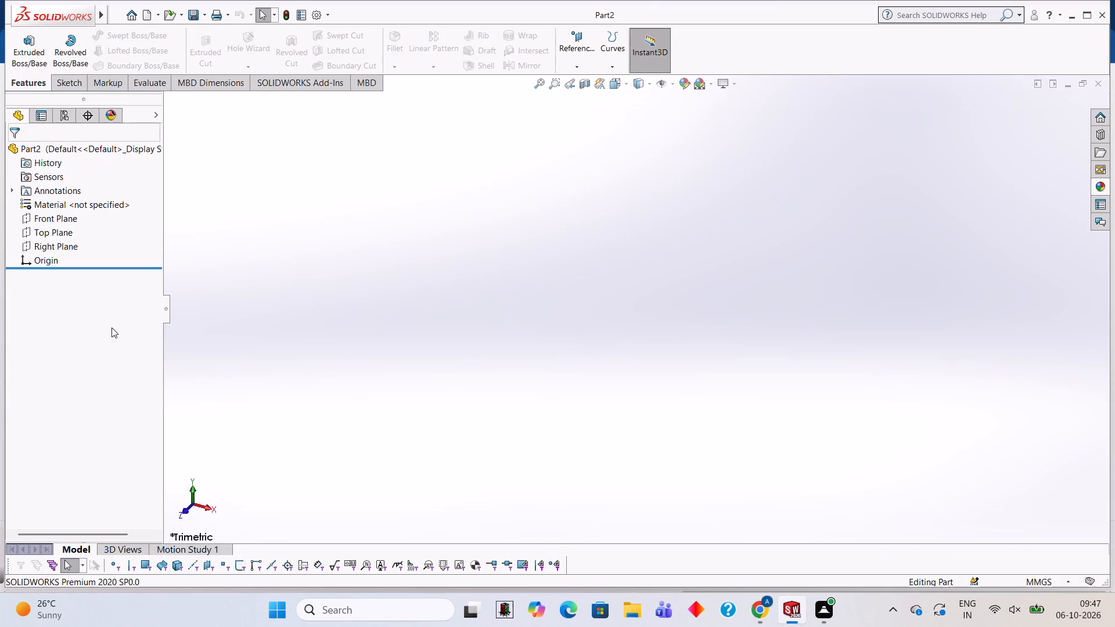
{"action": "left_click", "coordinate": [62, 216]}
{"action": "left_click", "coordinate": [73, 197]}
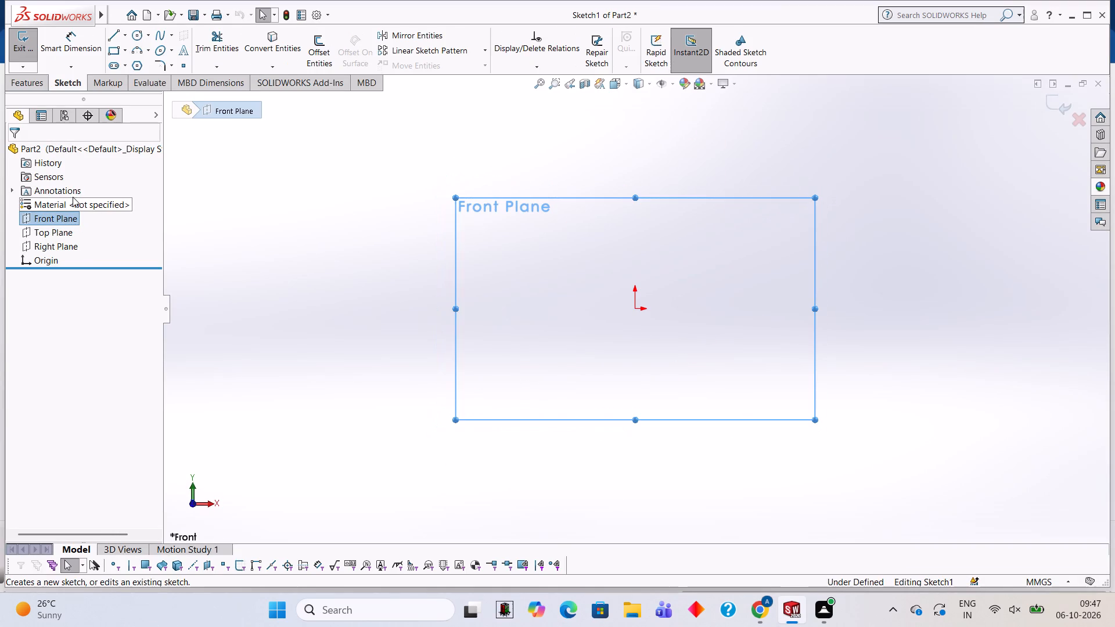
{"action": "left_click", "coordinate": [537, 284]}
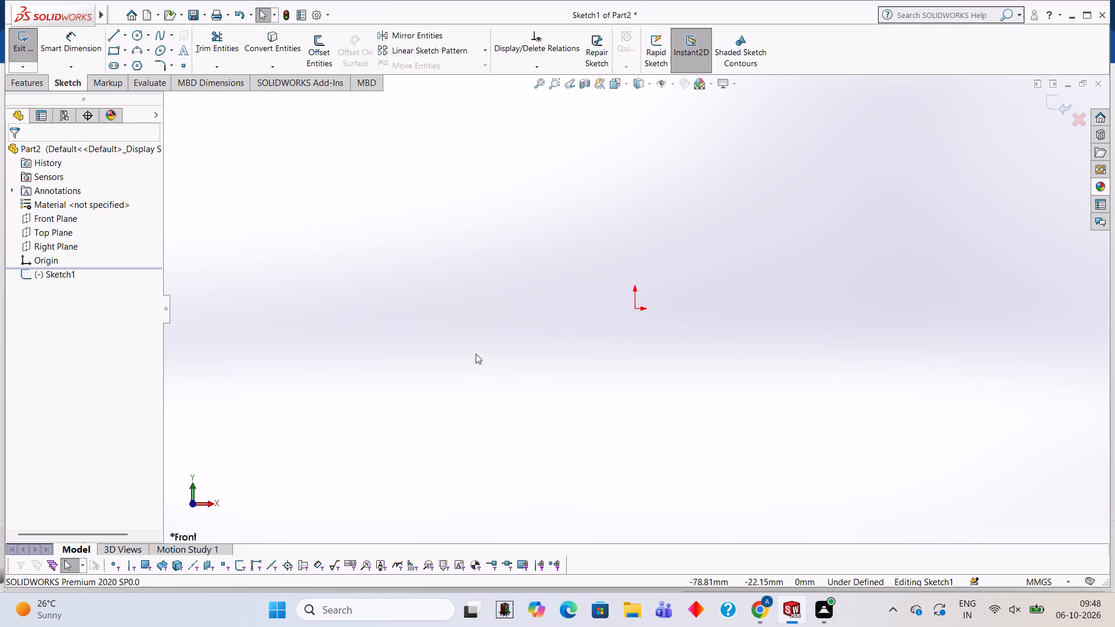
Sketch a closed rectangle of lines from the origin, 70 mm horizontally and 50 mm vertically downward.
{"action": "left_click", "coordinate": [115, 31]}
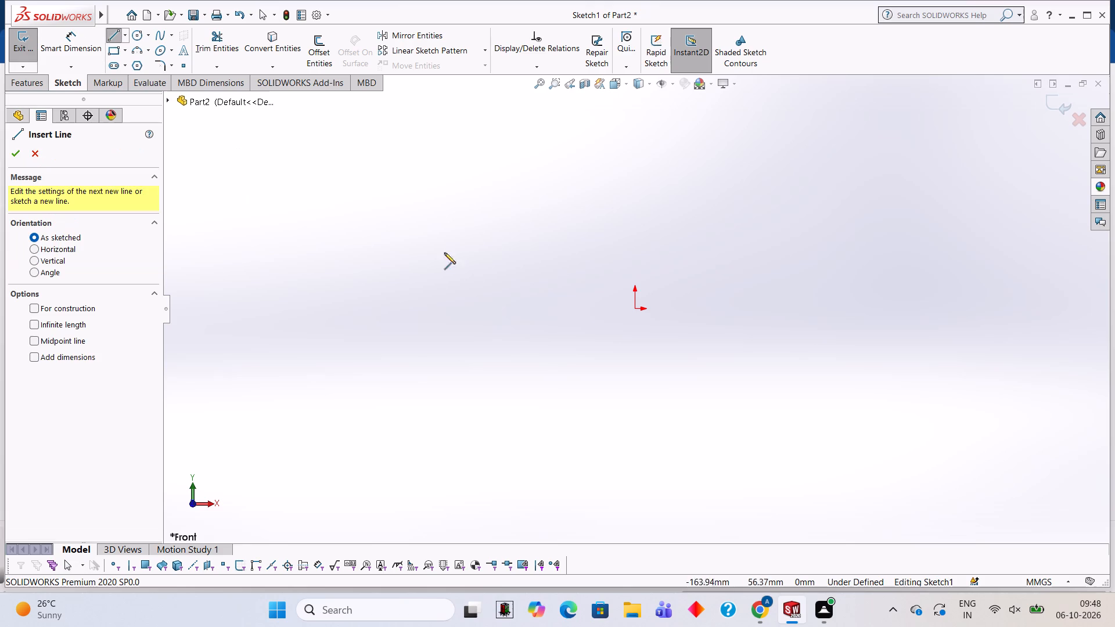
{"action": "left_click", "coordinate": [635, 309]}
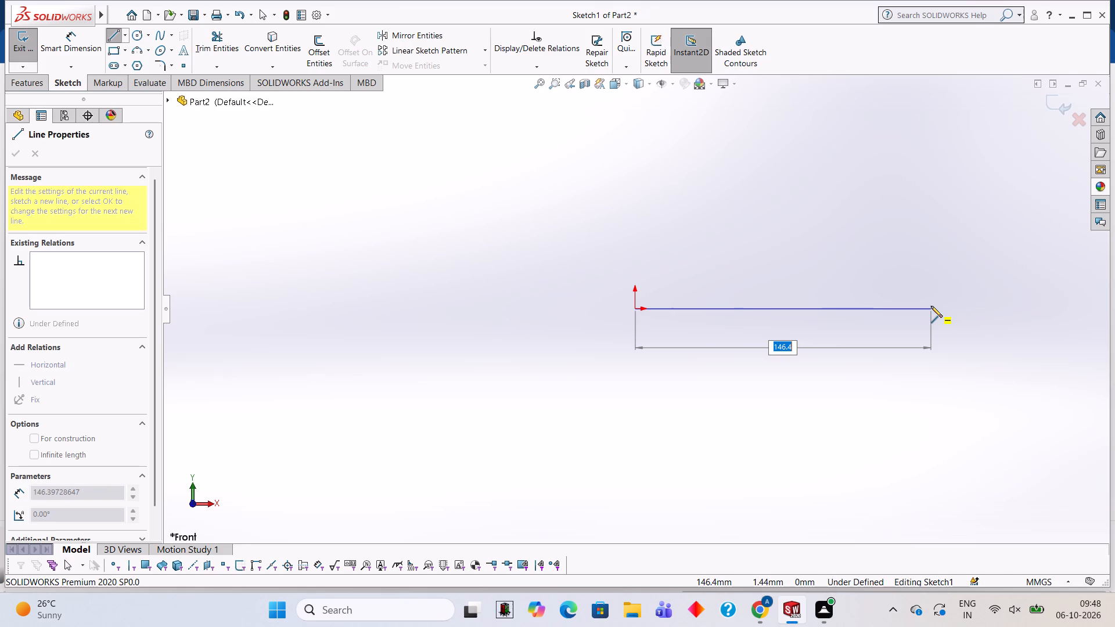
{"action": "type", "text": "70"}
{"action": "key", "text": "Return"}
{"action": "scroll", "coordinate": [823, 357], "scroll_direction": "down", "scroll_amount": 3}
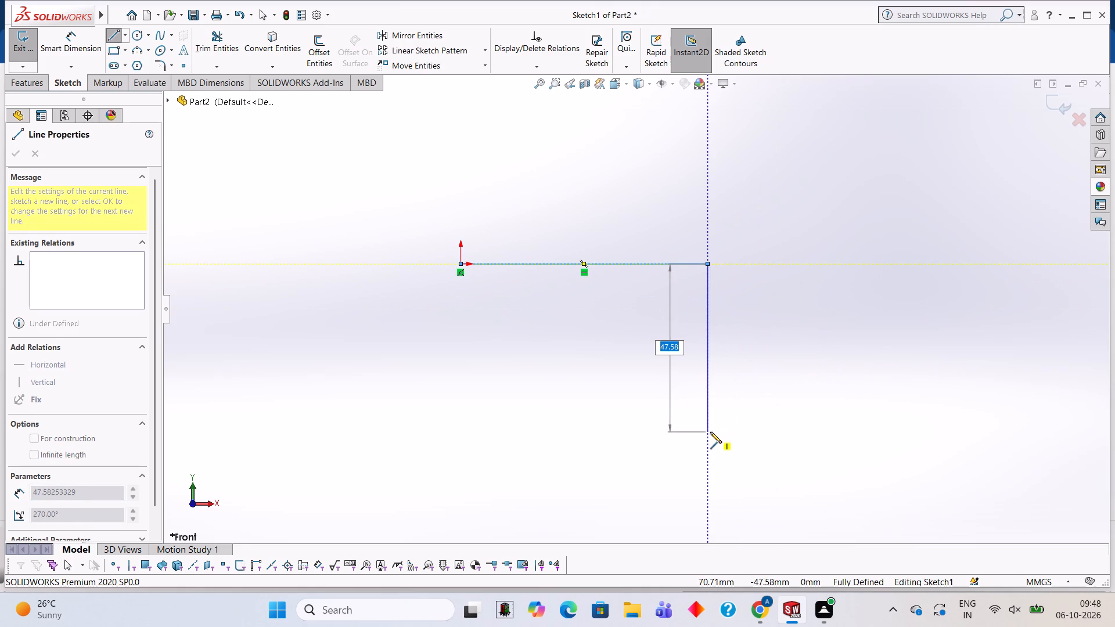
{"action": "type", "text": "50"}
{"action": "key", "text": "Return"}
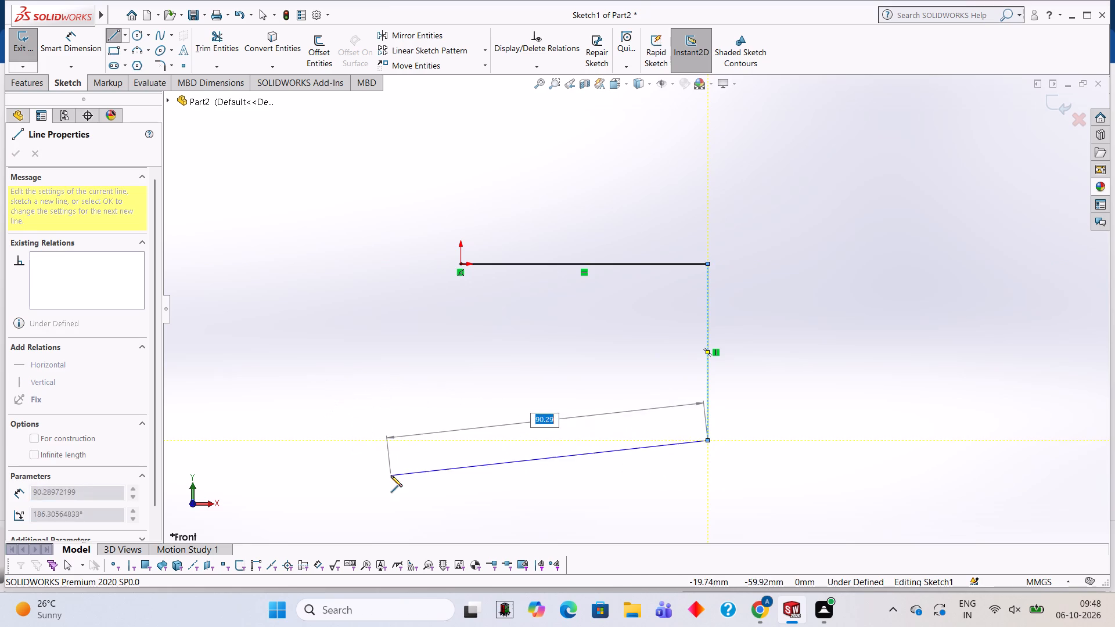
{"action": "type", "text": "70"}
{"action": "key", "text": "Return"}
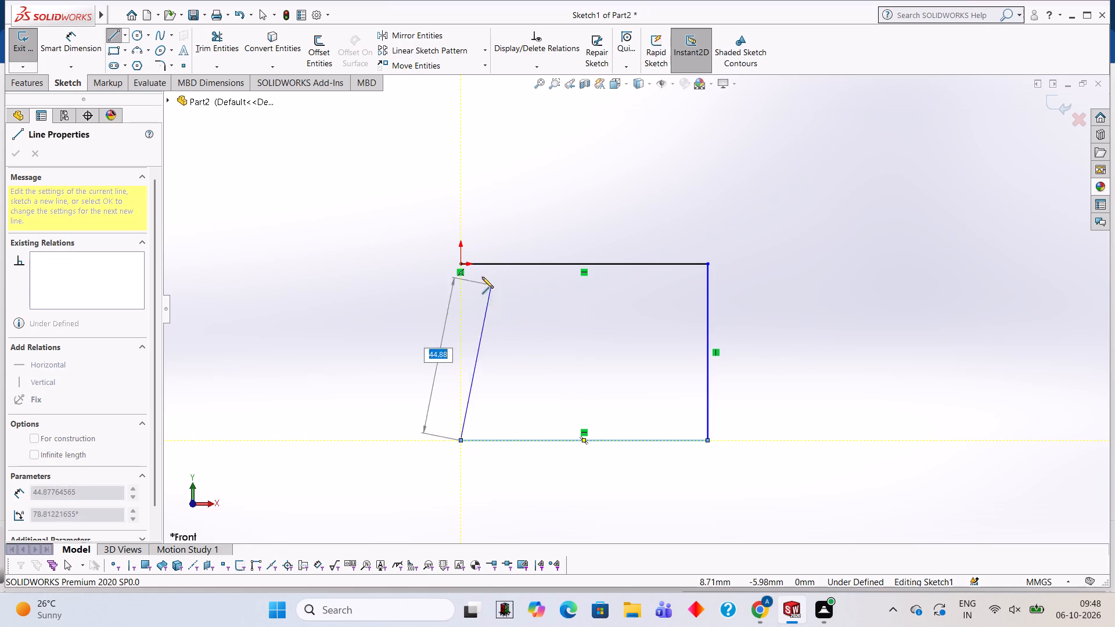
{"action": "left_click", "coordinate": [459, 261]}
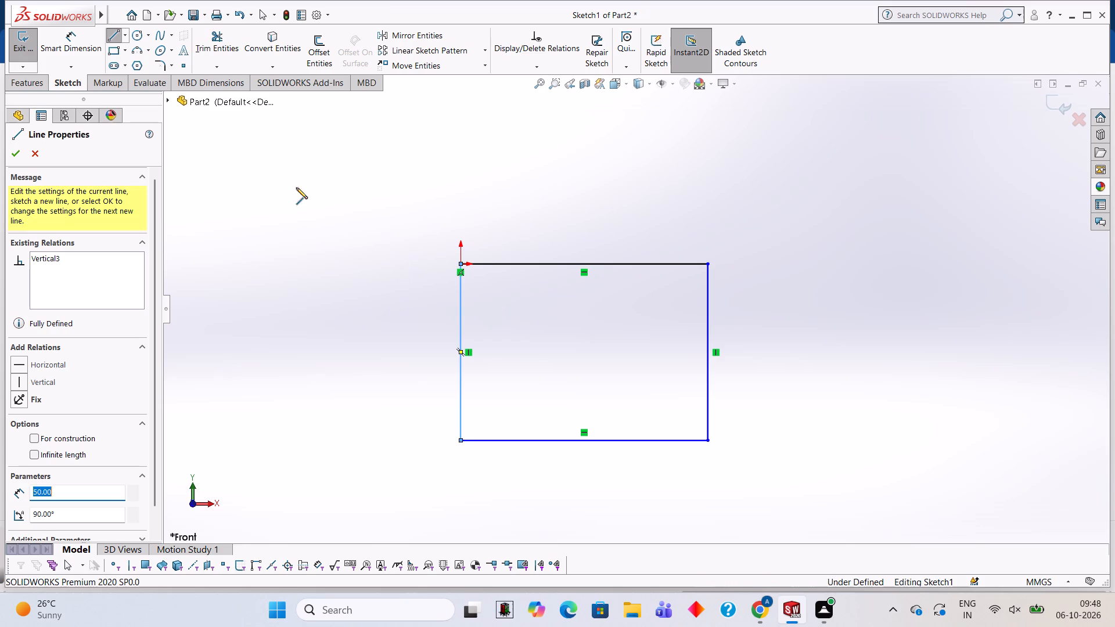
Sketch a 20 mm diameter circle centred on each of the rectangle's four corners.
{"action": "left_click", "coordinate": [138, 36]}
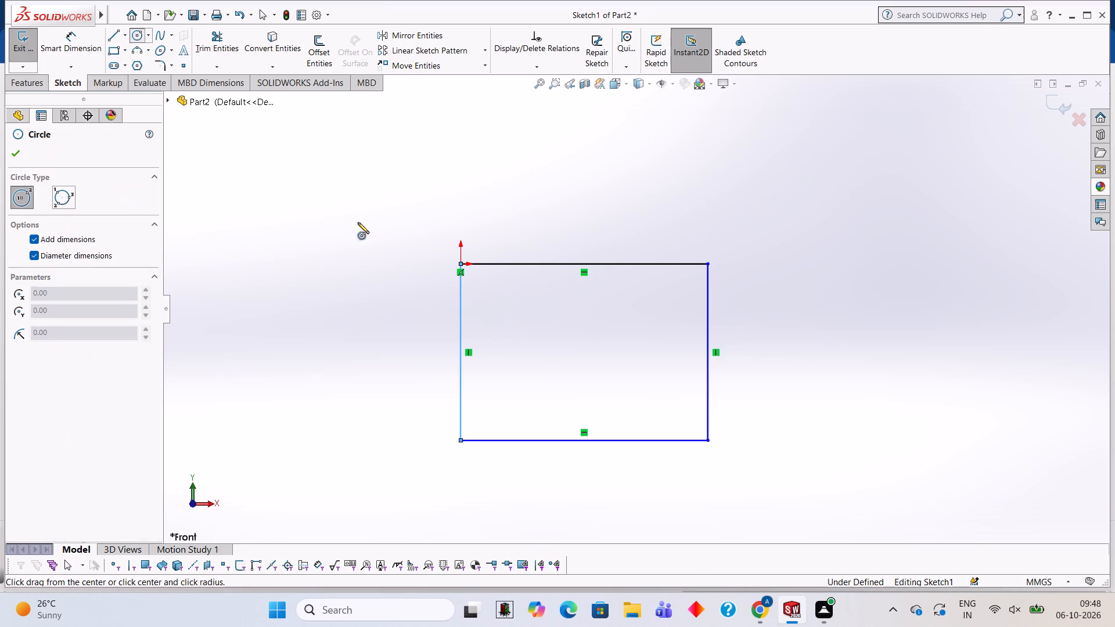
{"action": "left_click", "coordinate": [460, 262]}
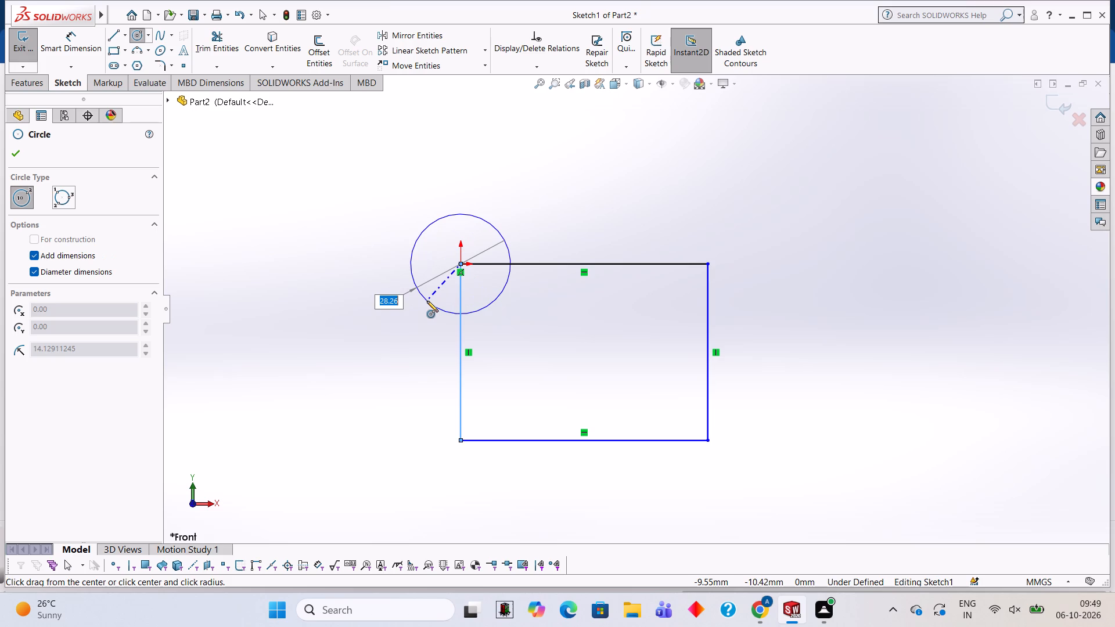
{"action": "type", "text": "20"}
{"action": "key", "text": "Return"}
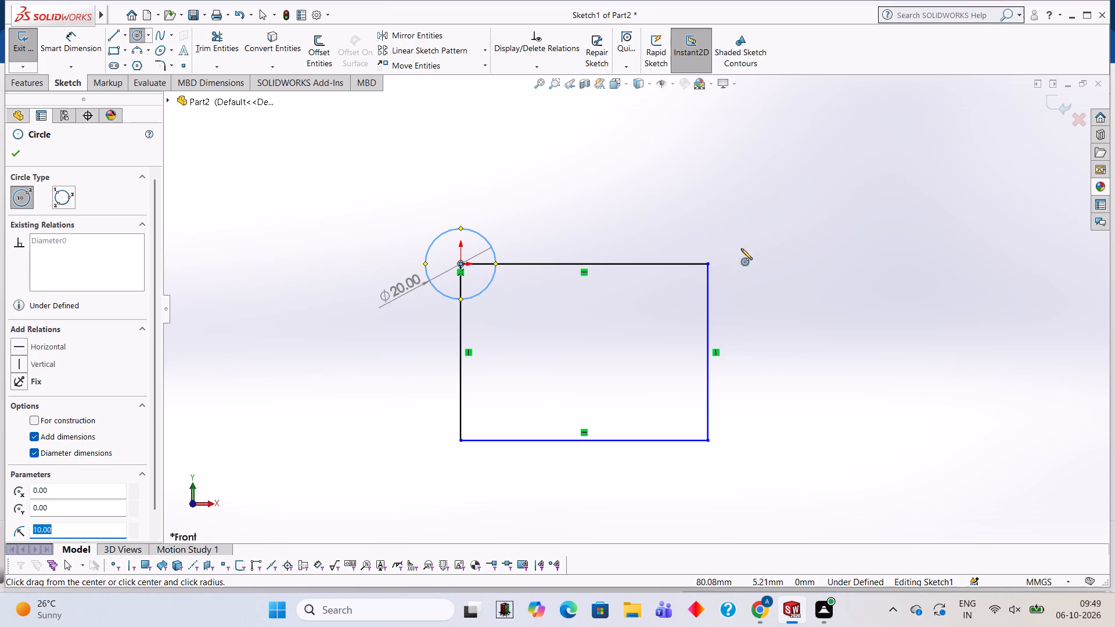
{"action": "left_click", "coordinate": [706, 262]}
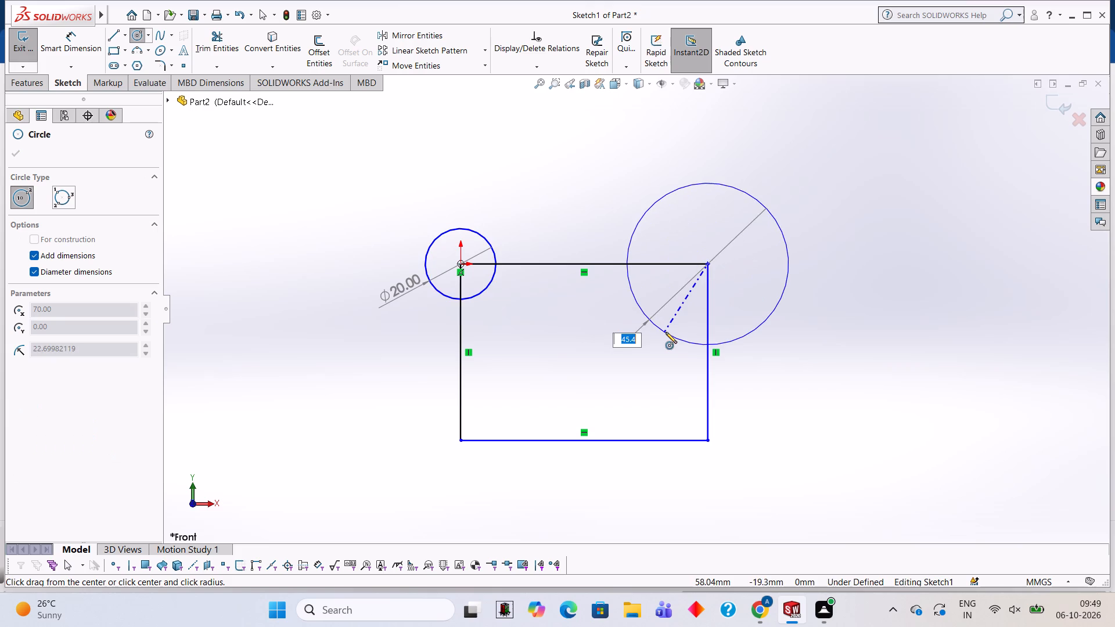
{"action": "type", "text": "20"}
{"action": "key", "text": "Return"}
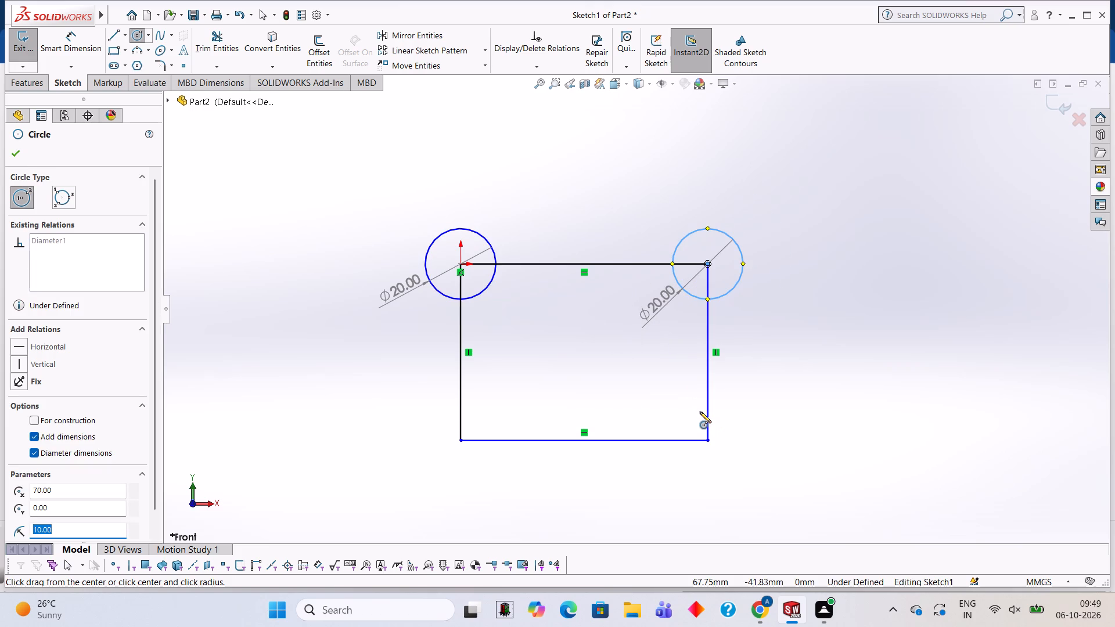
{"action": "left_click", "coordinate": [708, 440]}
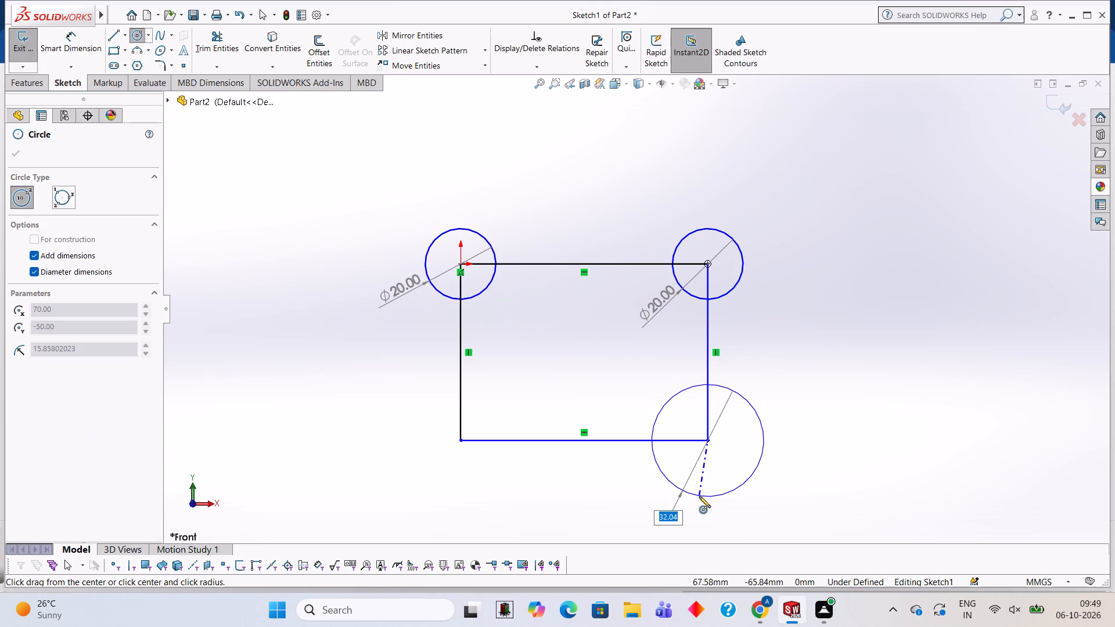
{"action": "type", "text": "20"}
{"action": "key", "text": "Return"}
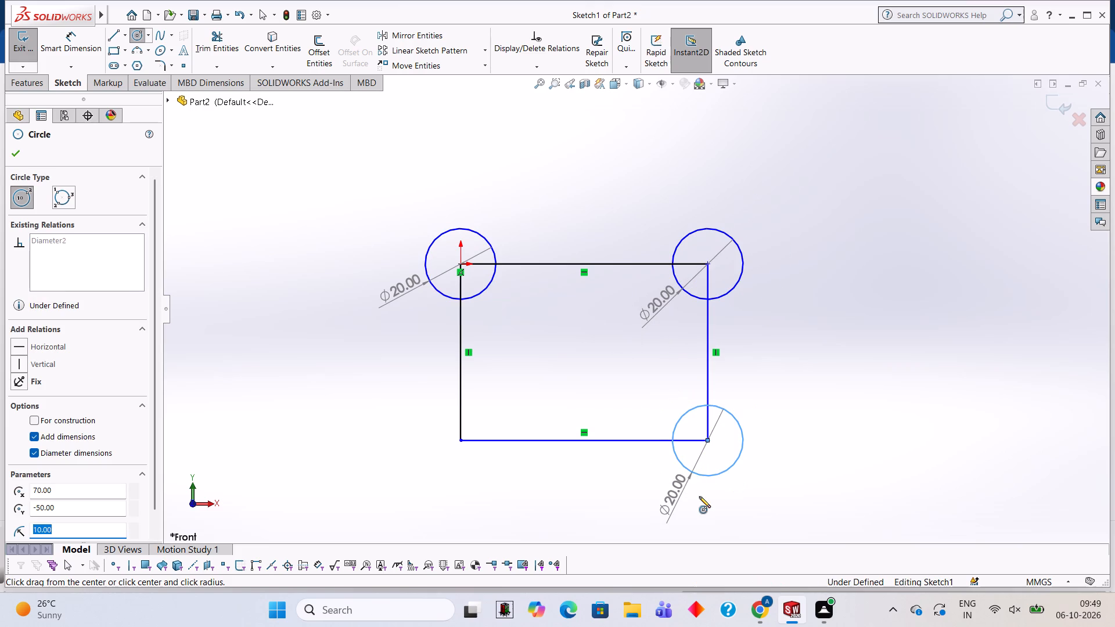
{"action": "left_click", "coordinate": [460, 440]}
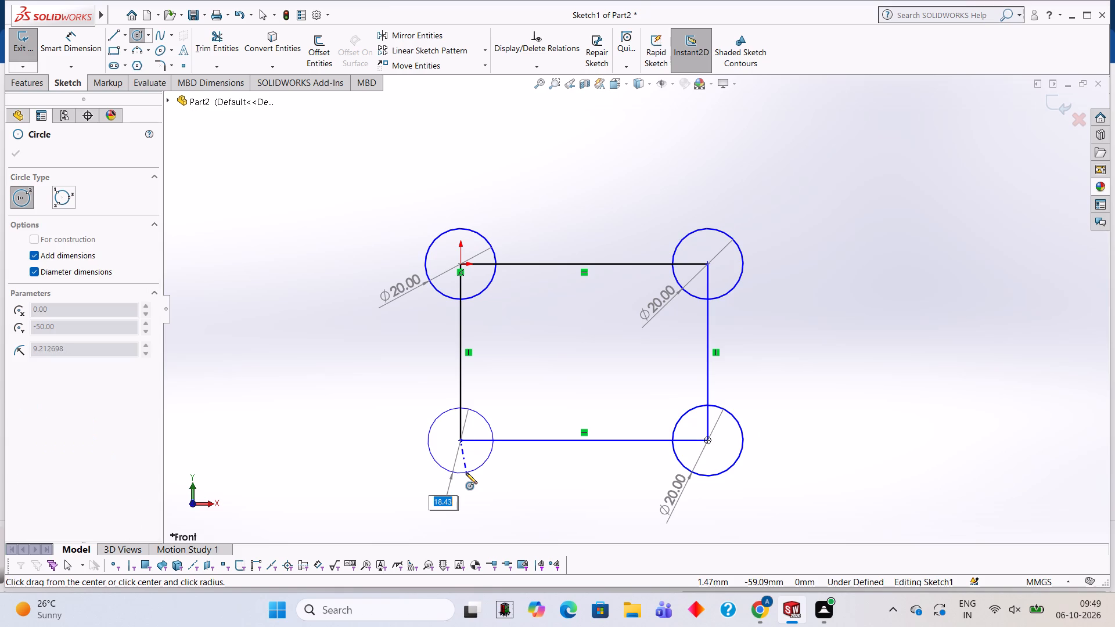
{"action": "type", "text": "20"}
{"action": "key", "text": "Return"}
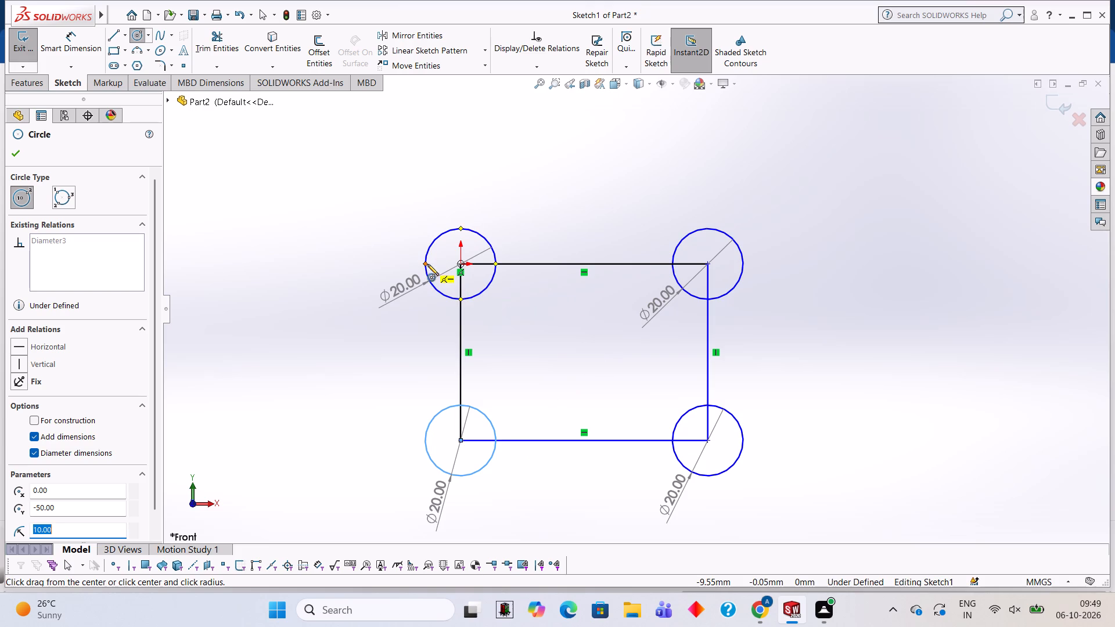
Draw a vertical 50 mm line joining the outermost right points of the two right-hand circles.
{"action": "left_click", "coordinate": [115, 41]}
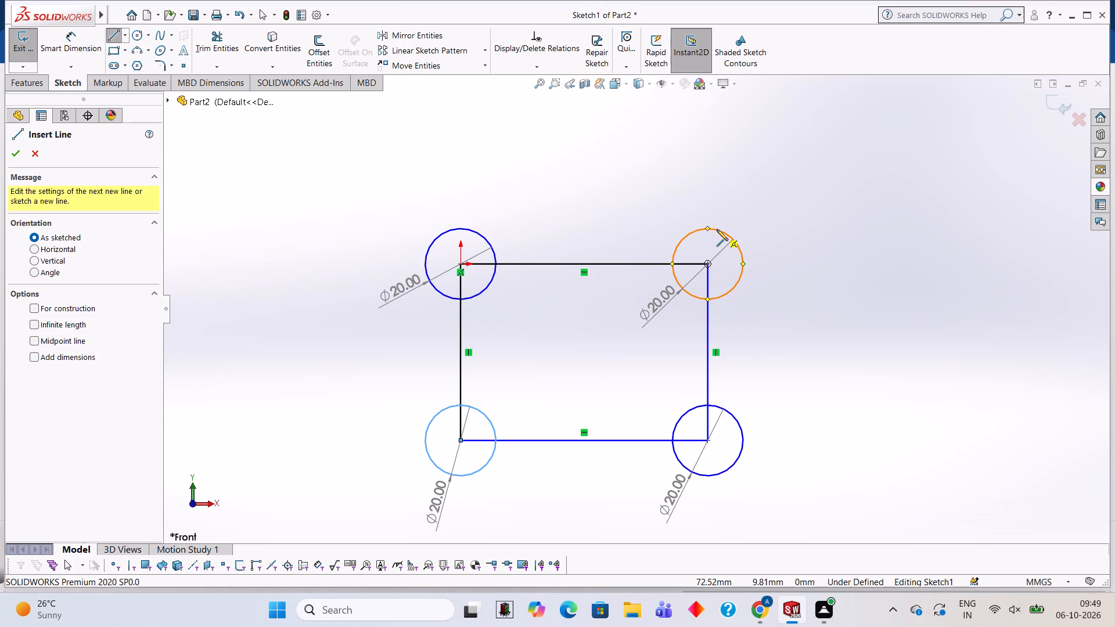
{"action": "left_click", "coordinate": [740, 264]}
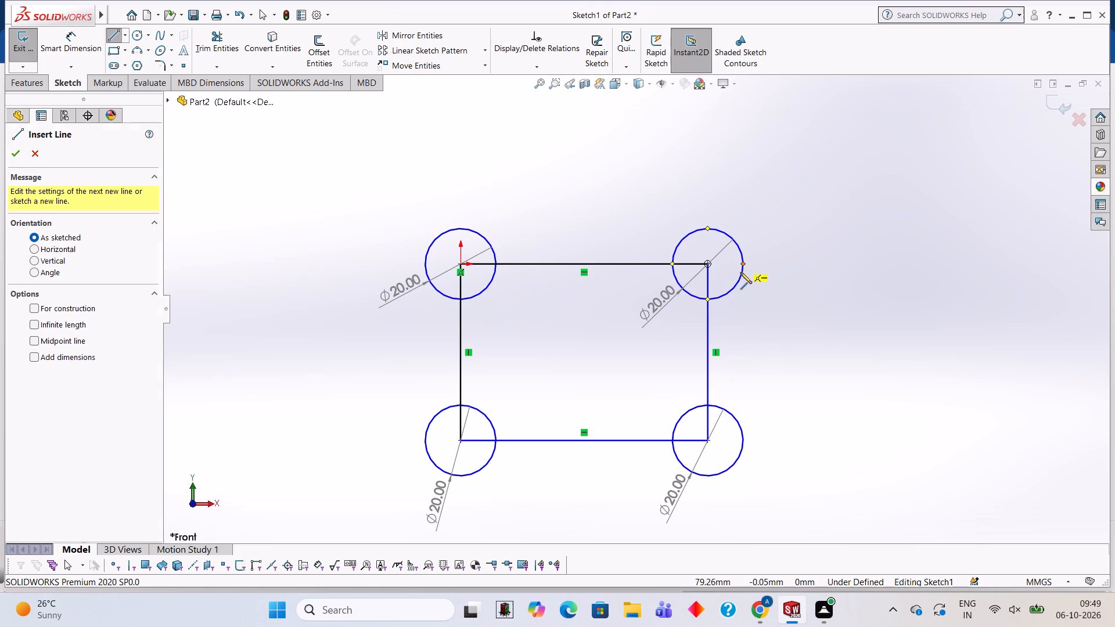
{"action": "left_click", "coordinate": [743, 440]}
Trim the right-hand circles' inner arcs, the rectangle's original right edge, and the horizontal line ends inside those circles.
{"action": "left_click", "coordinate": [235, 56]}
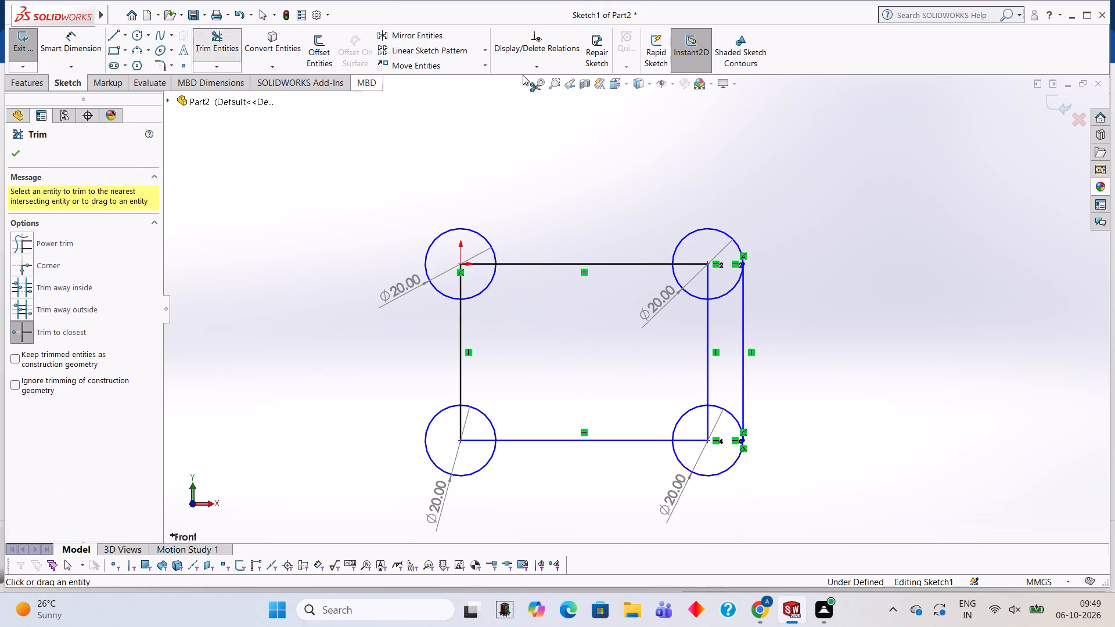
{"action": "left_click", "coordinate": [726, 295]}
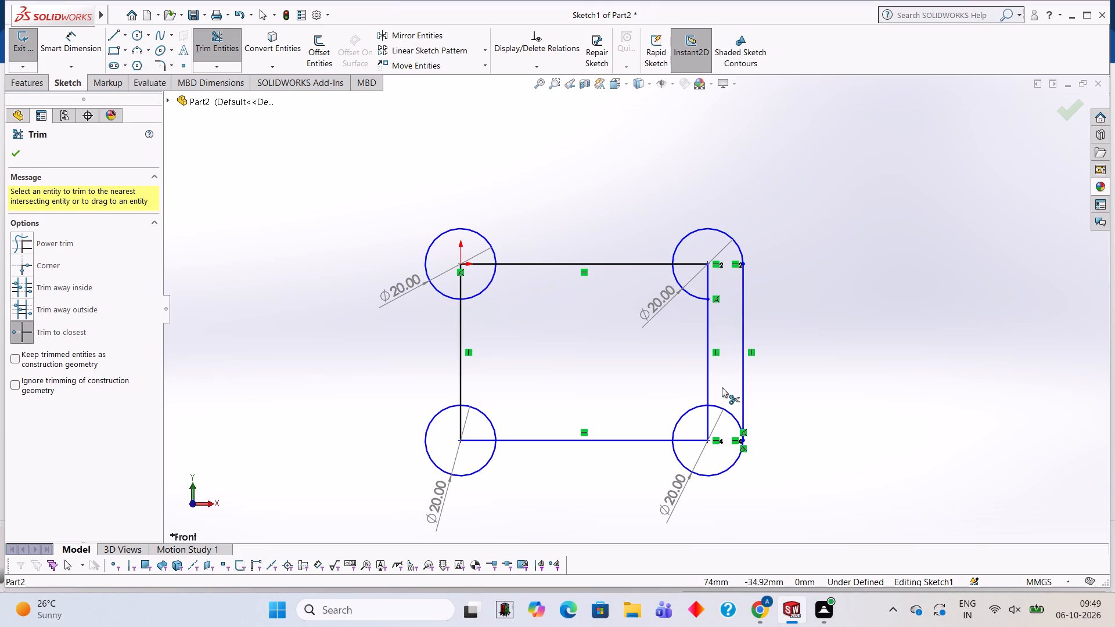
{"action": "left_click", "coordinate": [710, 345]}
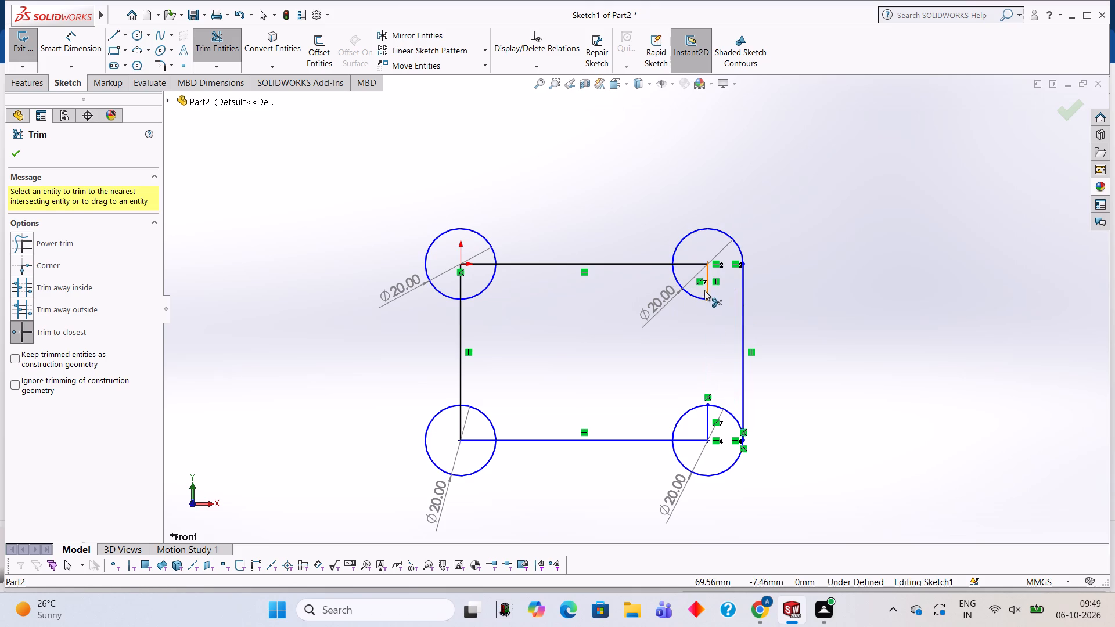
{"action": "left_click", "coordinate": [686, 290]}
{"action": "left_click", "coordinate": [707, 288]}
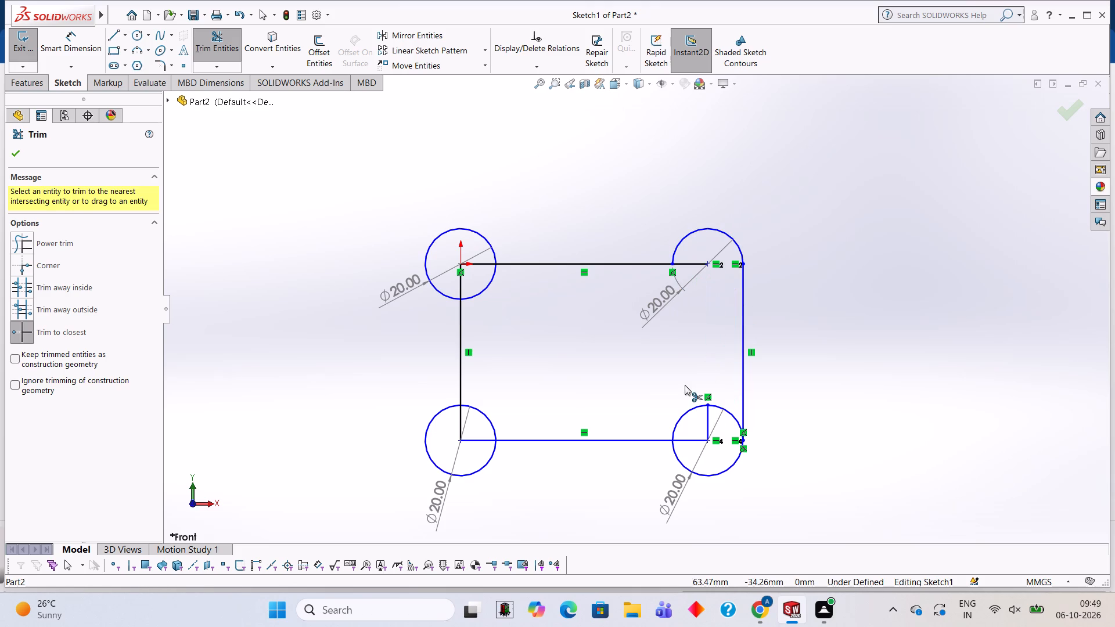
{"action": "left_click", "coordinate": [674, 423]}
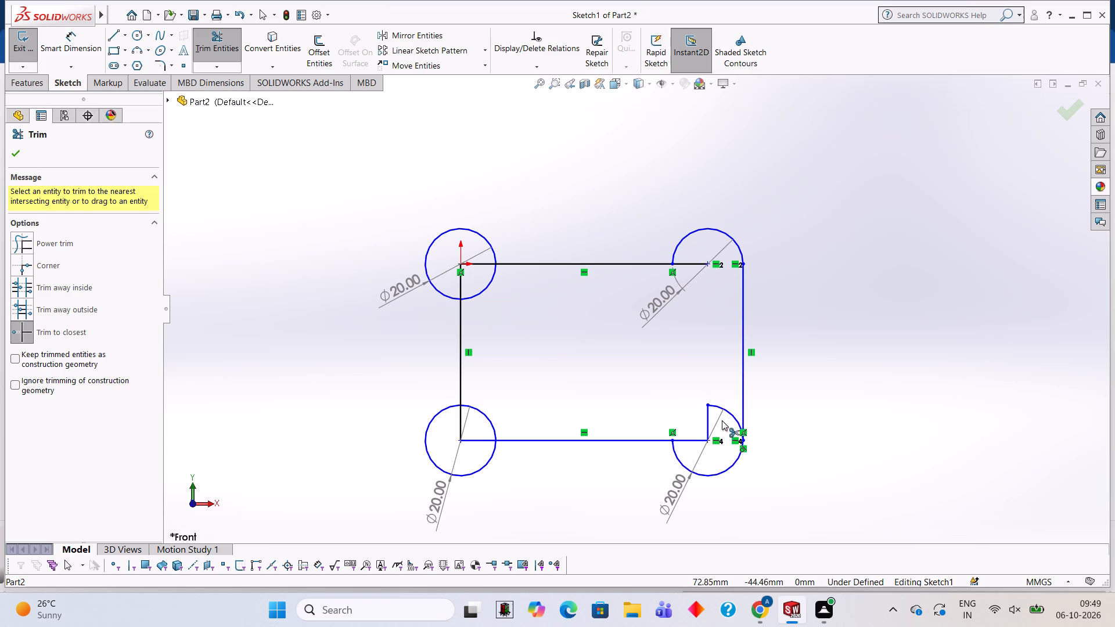
{"action": "left_click", "coordinate": [726, 408]}
{"action": "left_click", "coordinate": [708, 410]}
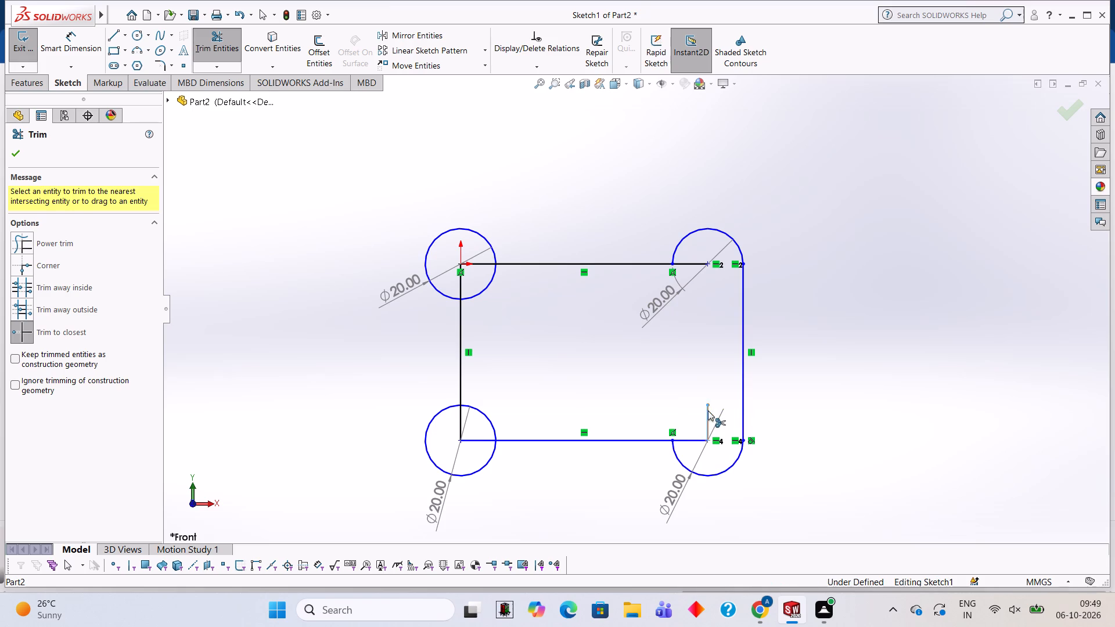
{"action": "left_click", "coordinate": [699, 438]}
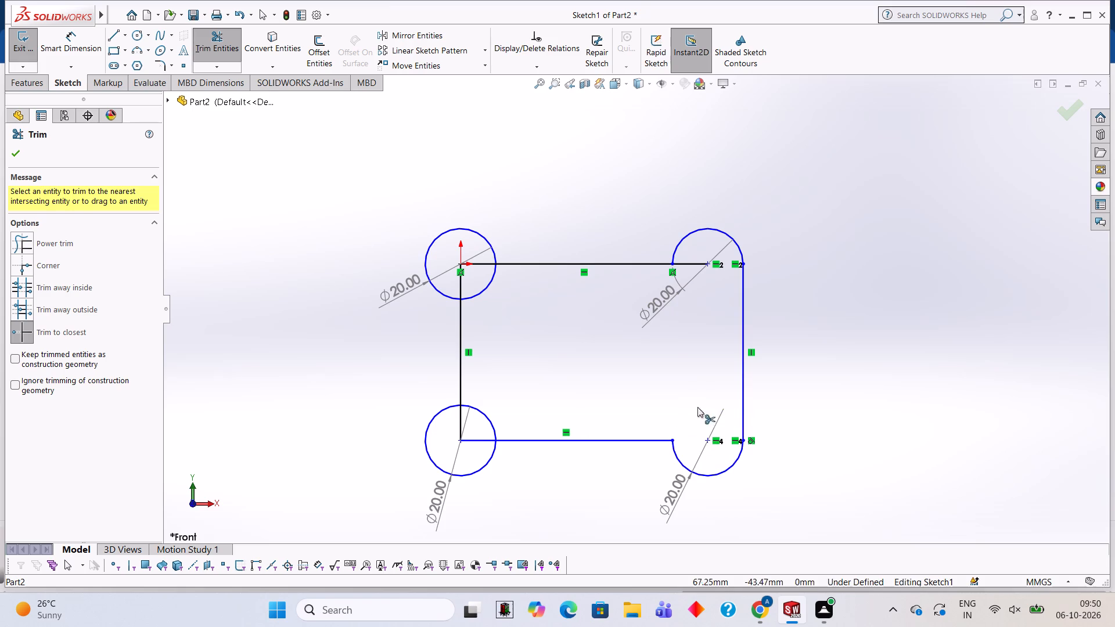
{"action": "left_click", "coordinate": [695, 262]}
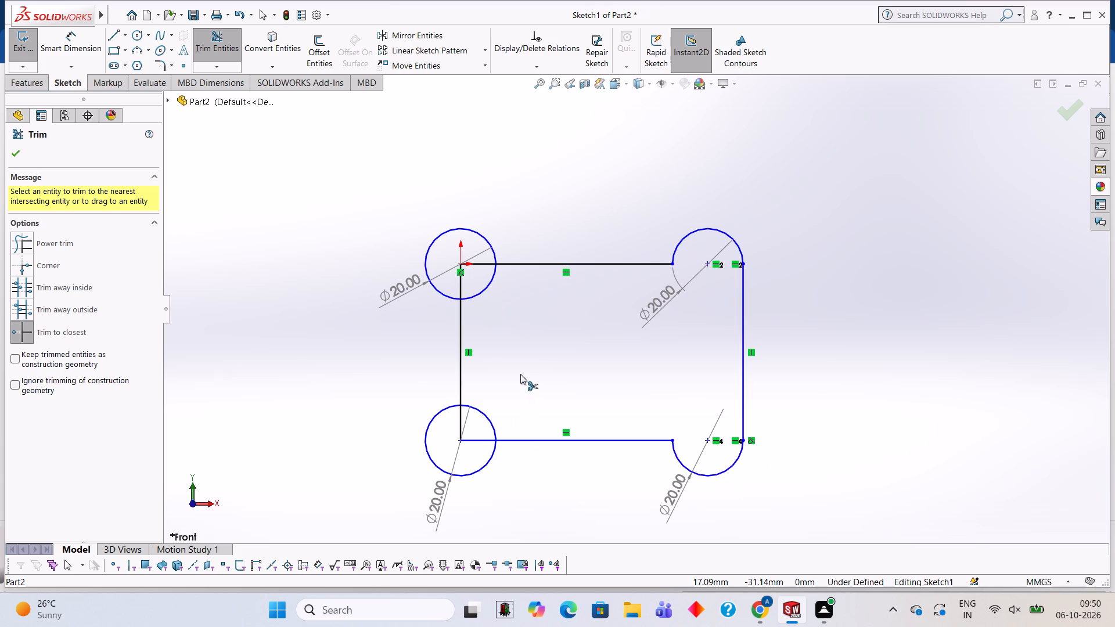
Trim the inner quarter arc of the upper-left circle, between the rectangle's top and left edges.
{"action": "left_click", "coordinate": [488, 290]}
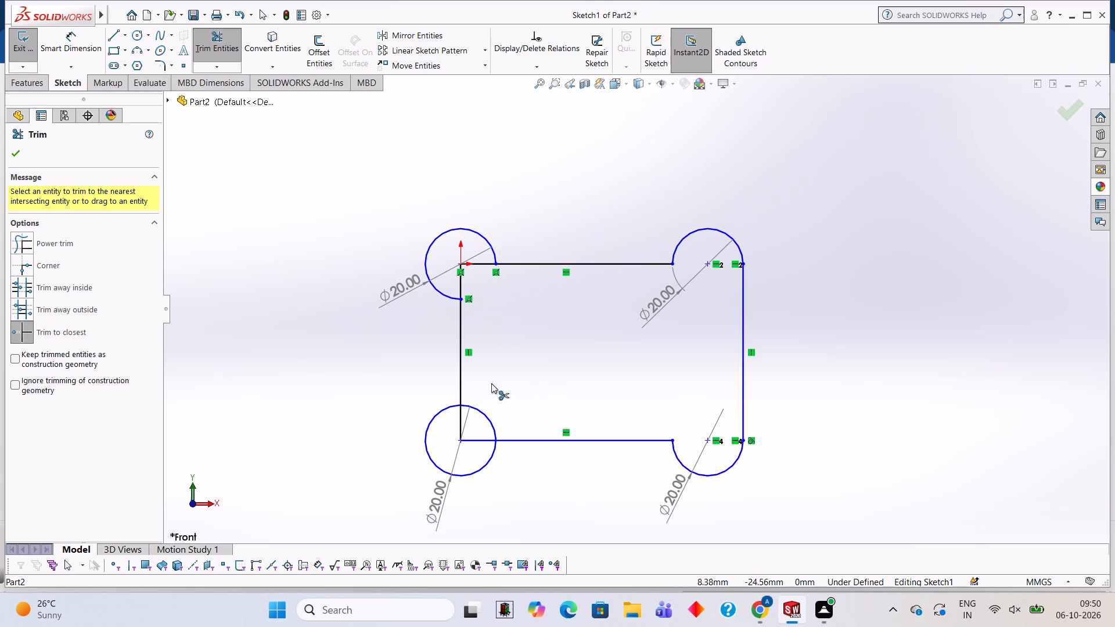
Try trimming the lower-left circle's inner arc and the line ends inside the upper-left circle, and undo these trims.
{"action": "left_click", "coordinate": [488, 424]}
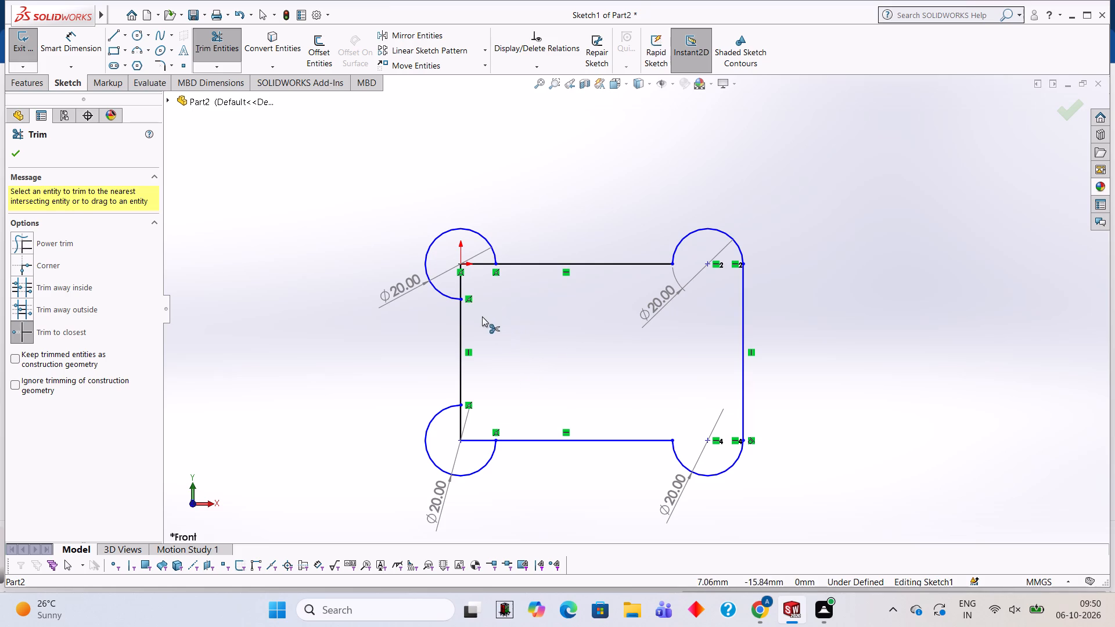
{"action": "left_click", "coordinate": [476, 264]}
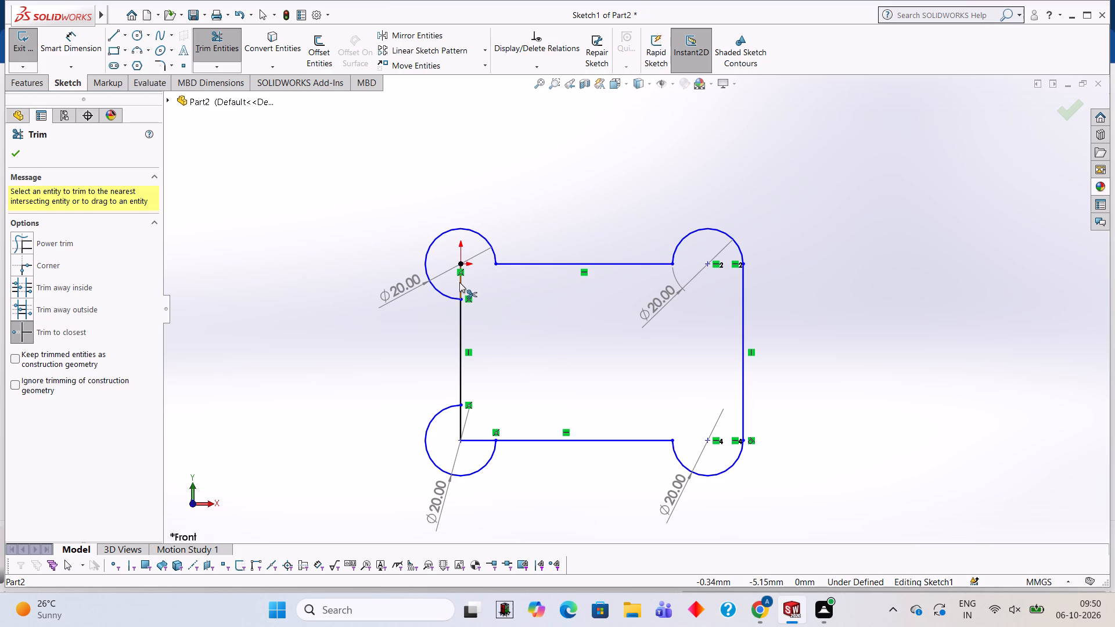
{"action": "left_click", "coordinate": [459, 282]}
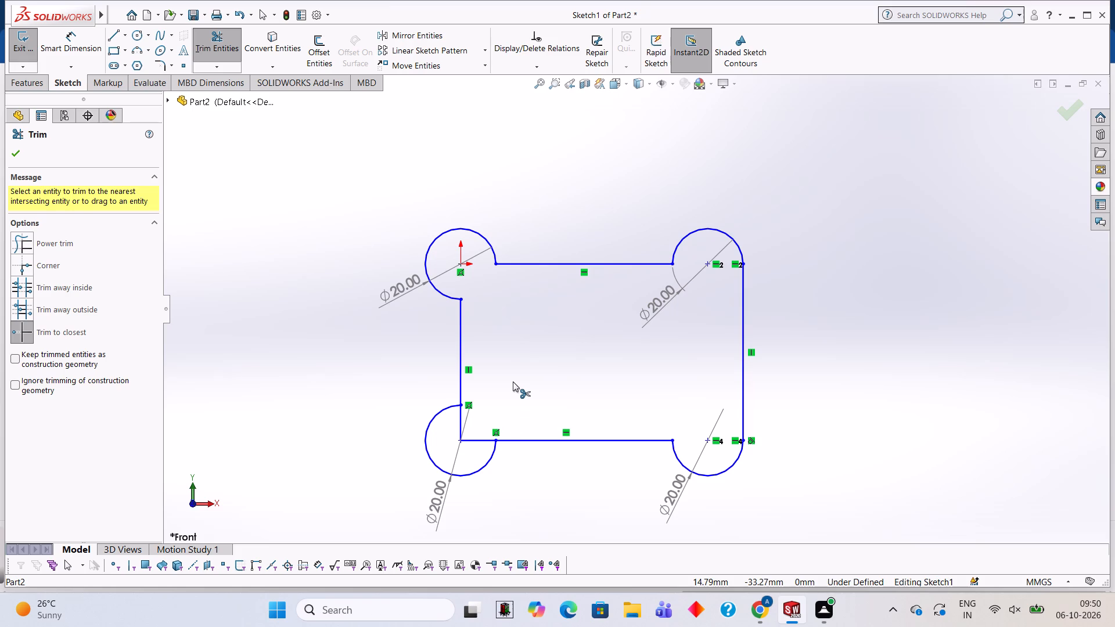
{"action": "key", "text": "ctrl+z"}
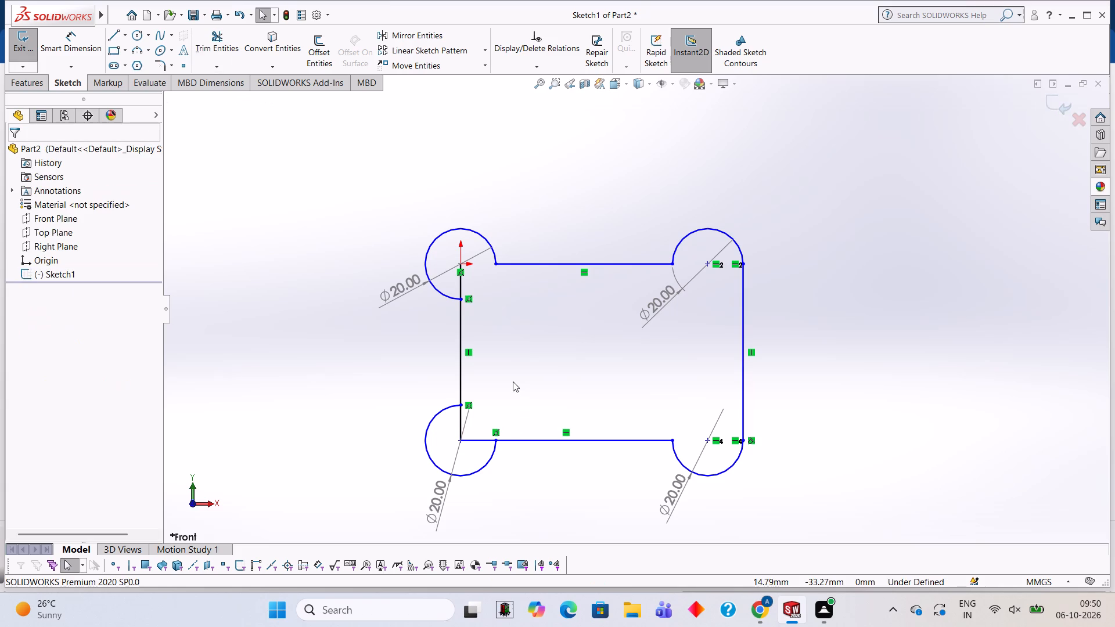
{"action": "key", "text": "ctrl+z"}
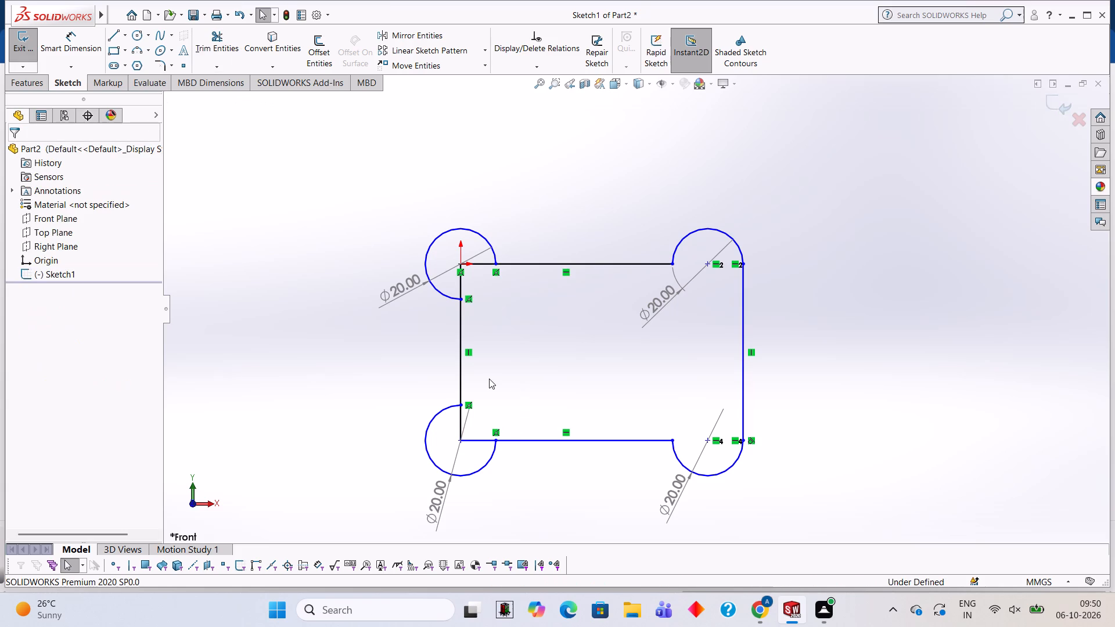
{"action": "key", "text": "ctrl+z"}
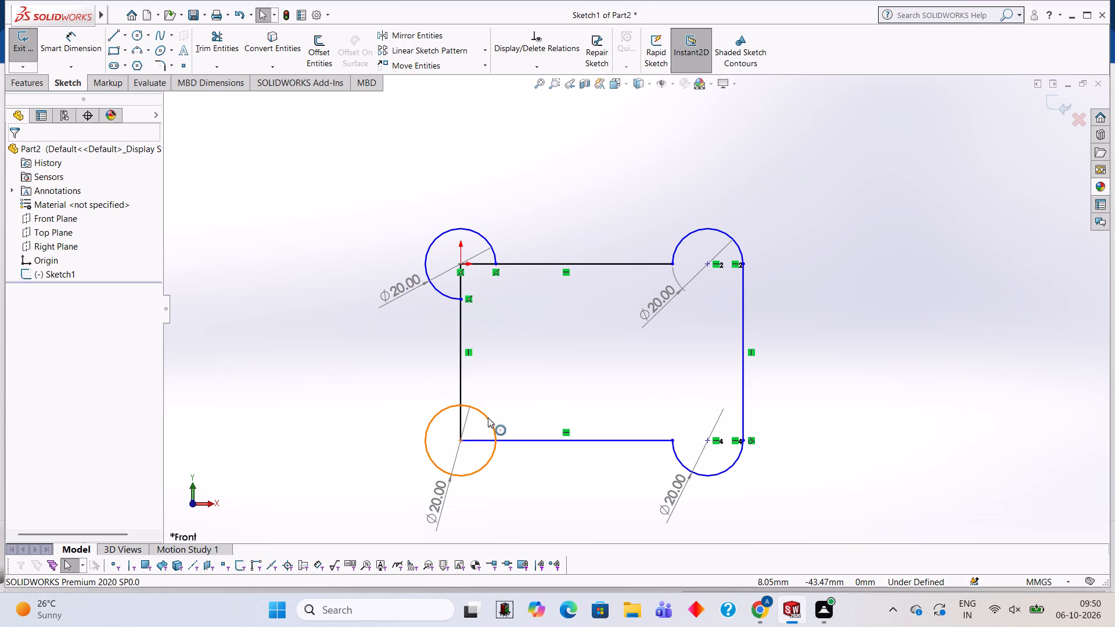
Trim the lower-left circle's inner quarter arc and the rectangle's line ends inside both left-hand circles.
{"action": "left_click", "coordinate": [222, 39]}
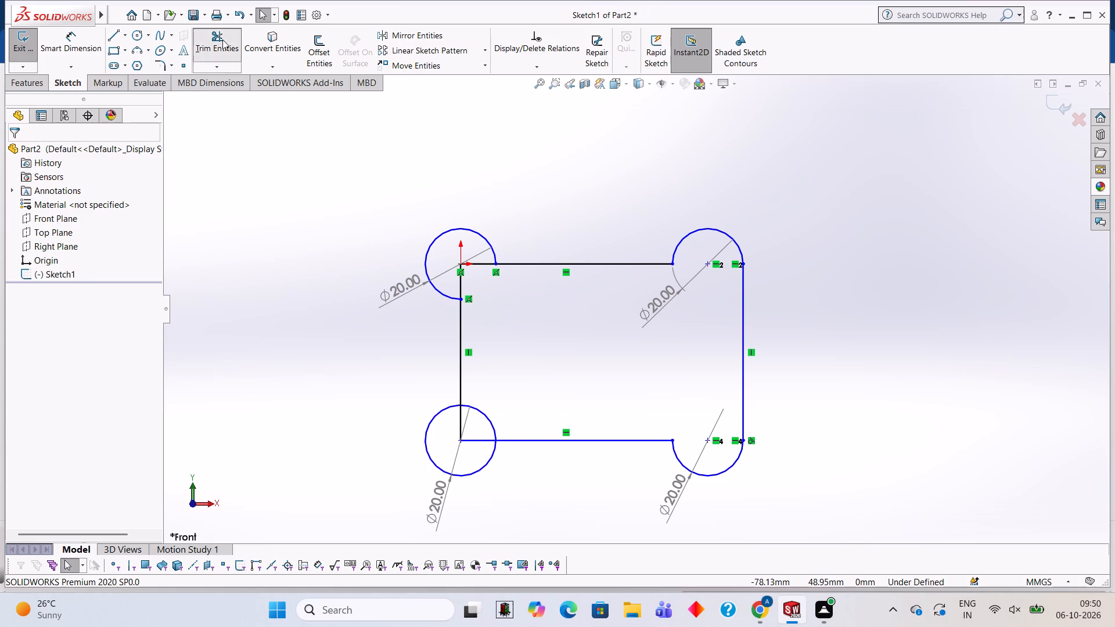
{"action": "left_click", "coordinate": [487, 418]}
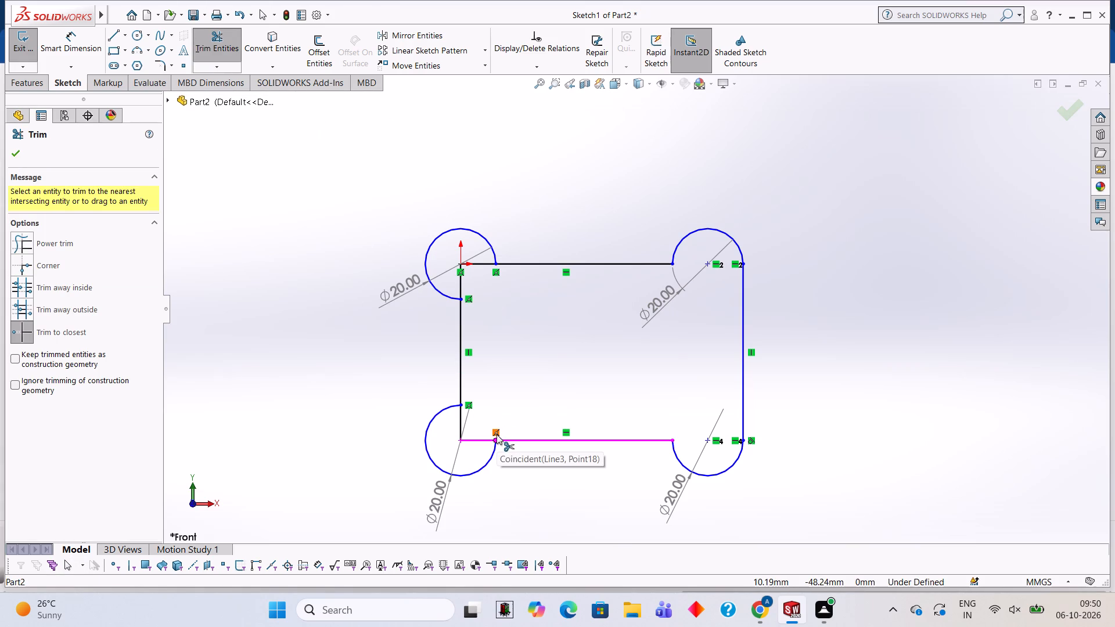
{"action": "left_click", "coordinate": [459, 433]}
{"action": "left_click", "coordinate": [467, 441]}
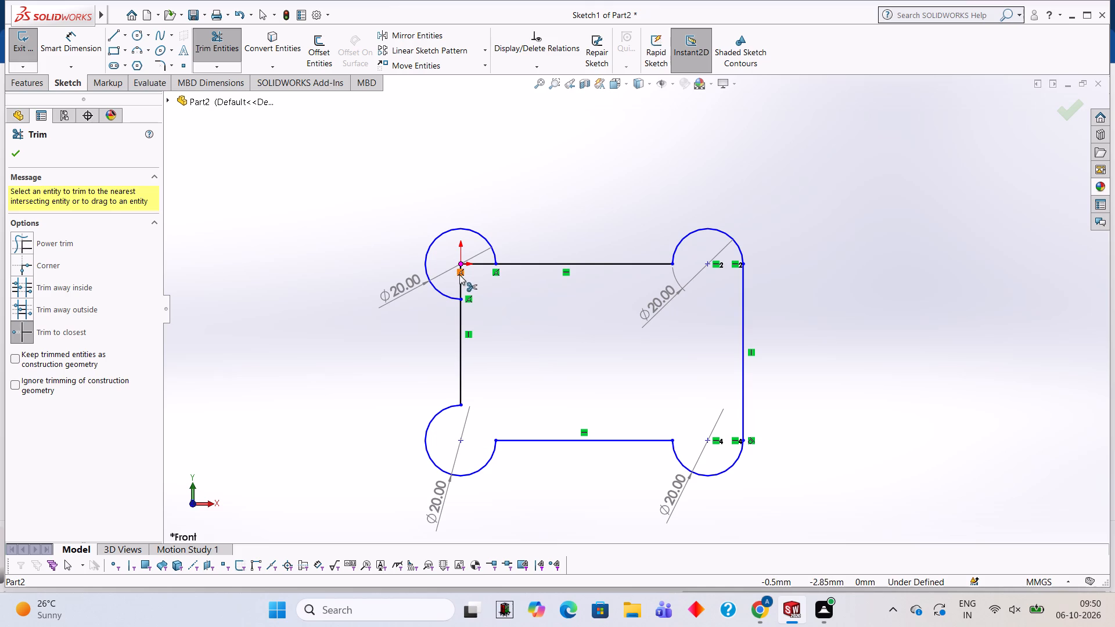
{"action": "left_click", "coordinate": [461, 288]}
{"action": "left_click", "coordinate": [472, 262]}
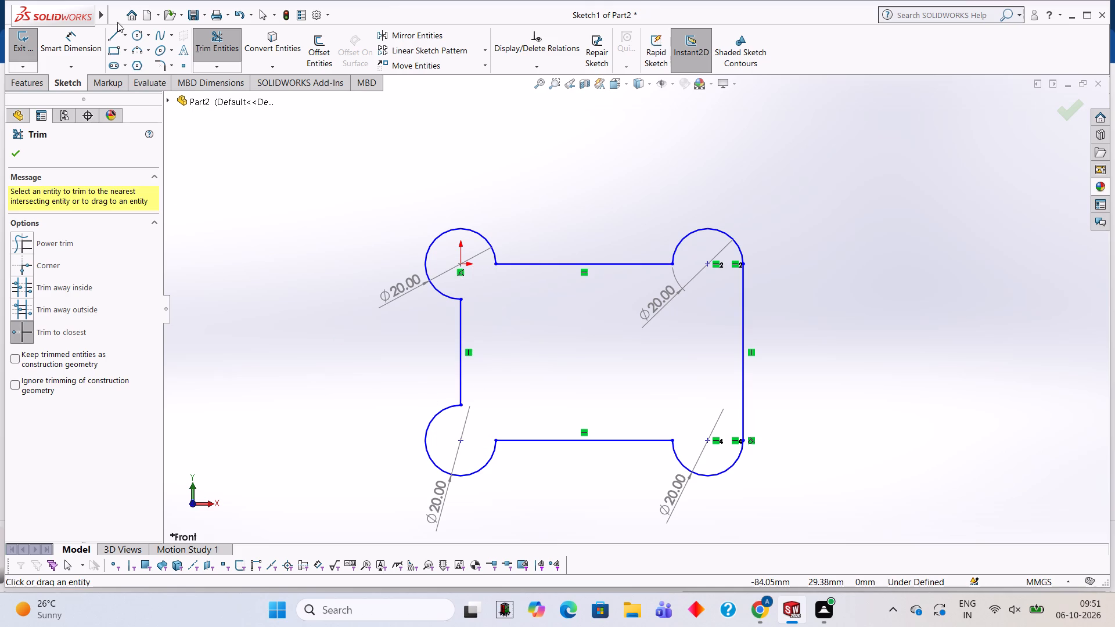
Draw a vertical line joining the outermost left points of the two left-hand circles.
{"action": "left_click", "coordinate": [113, 39]}
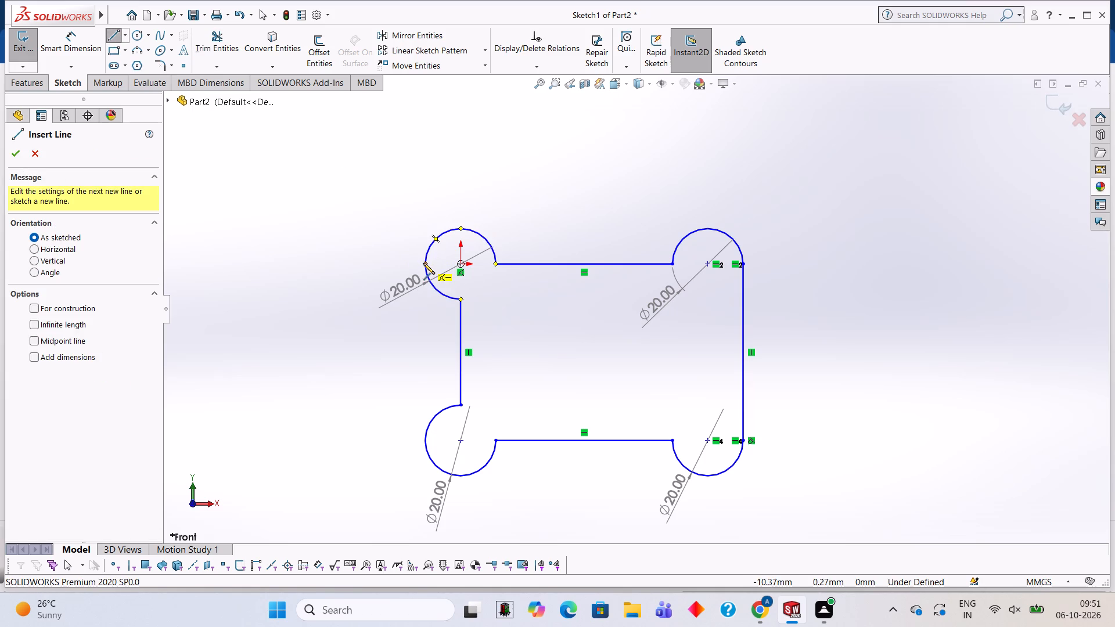
{"action": "left_click", "coordinate": [423, 263]}
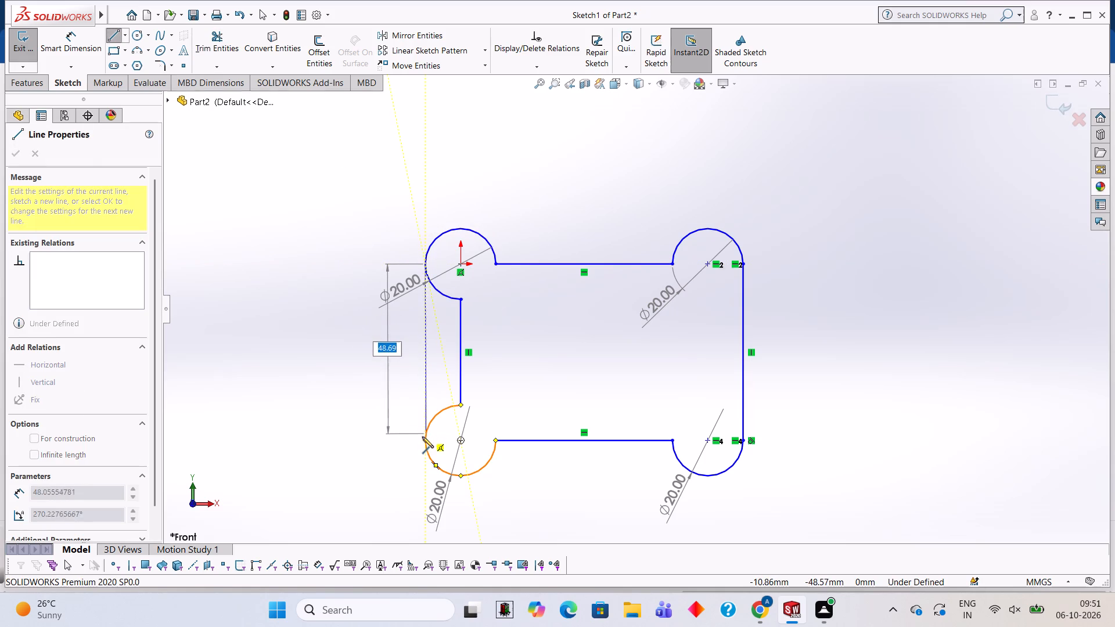
{"action": "left_click", "coordinate": [426, 439]}
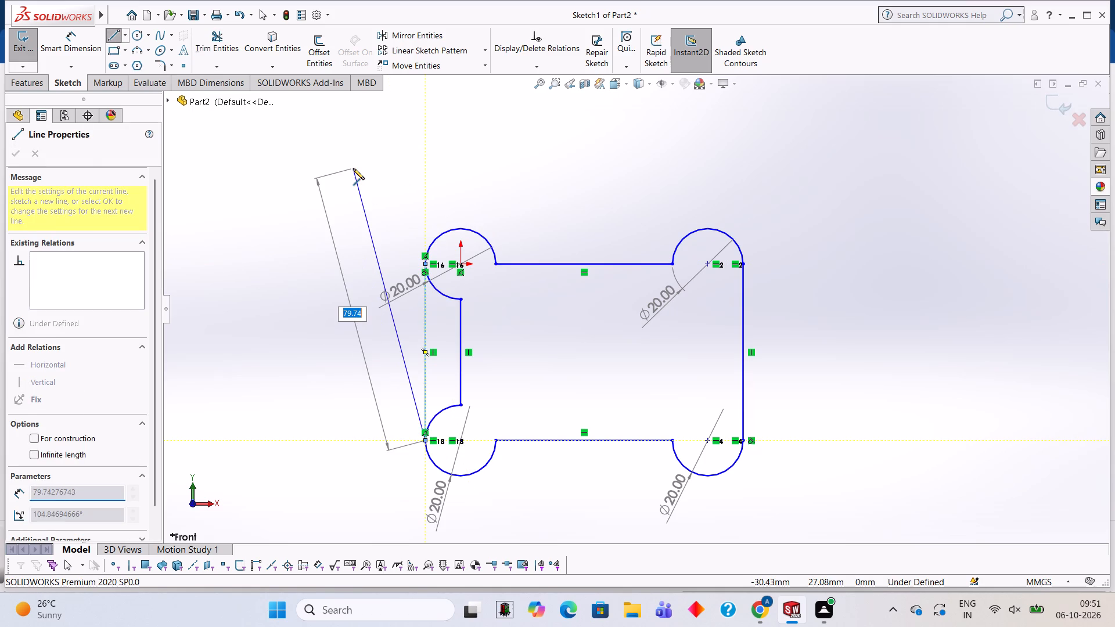
{"action": "key", "text": "Escape"}
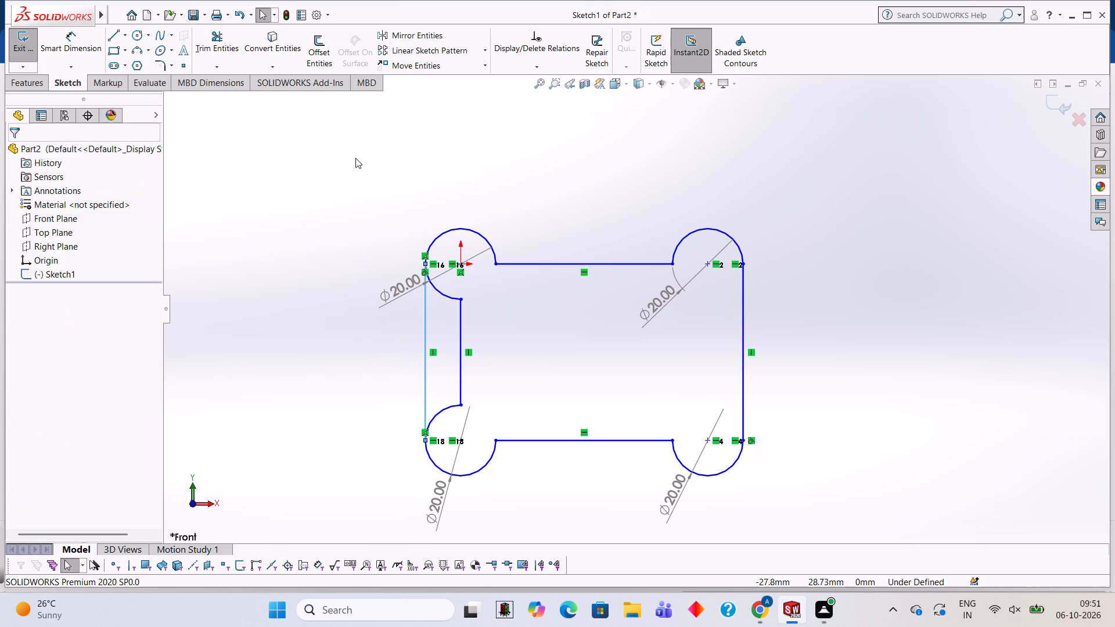
Trim the left-hand circles' remaining inner arcs and the rectangle's original left edge between them.
{"action": "left_click", "coordinate": [208, 53]}
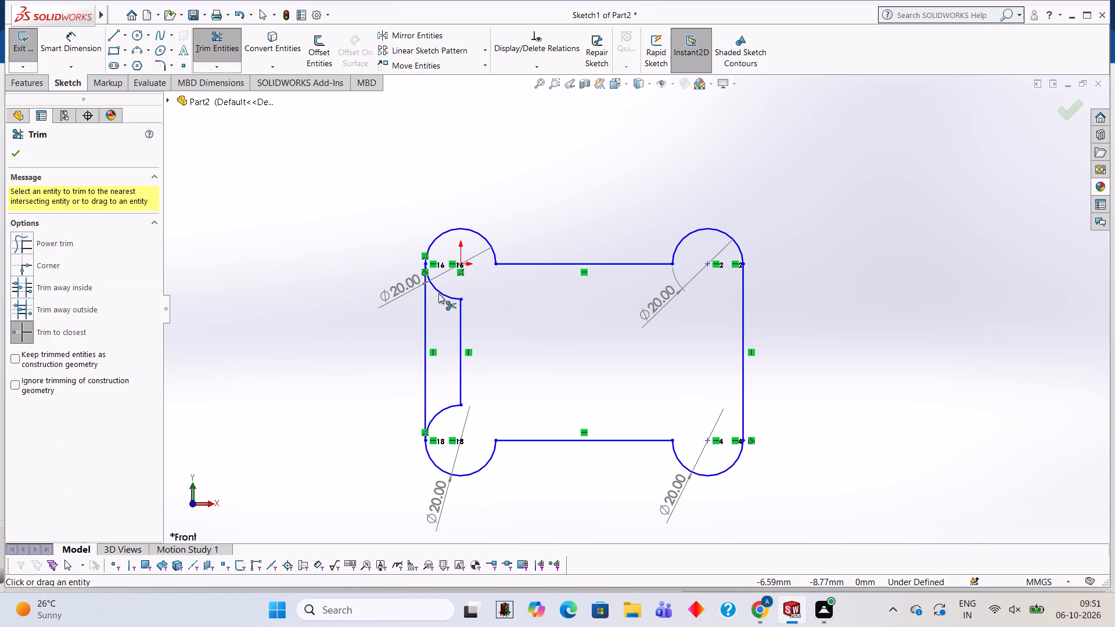
{"action": "left_click", "coordinate": [437, 288]}
{"action": "left_click", "coordinate": [462, 309]}
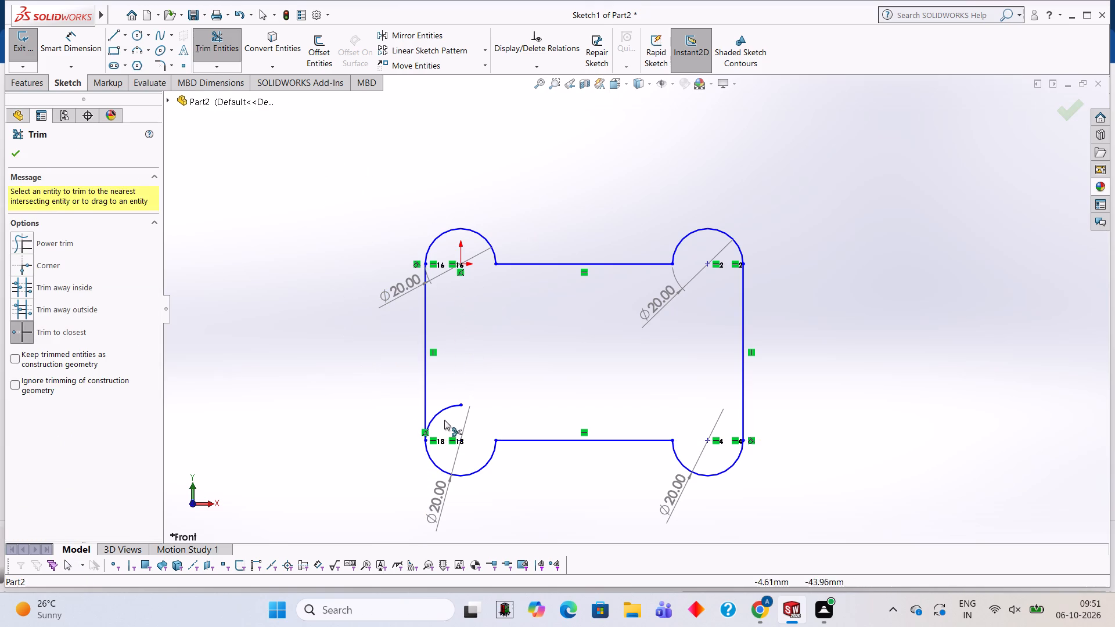
{"action": "left_click", "coordinate": [444, 412]}
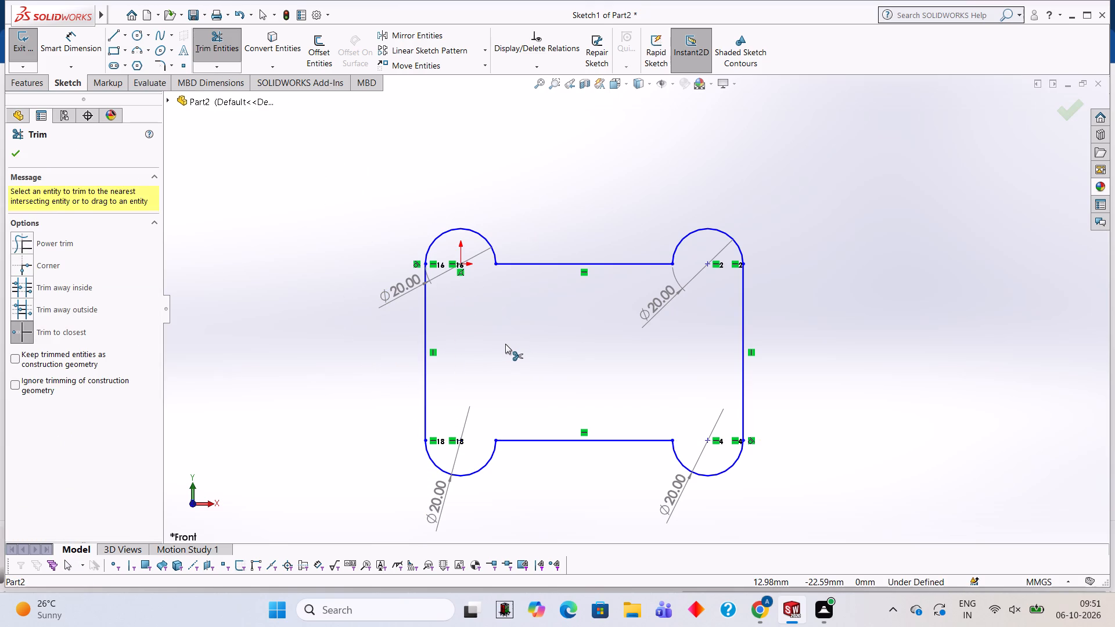
Sketch slot lines from the outer left edge's midpoint: 5 mm up along it, 15 mm right, 10 mm down, and horizontally back to the edge.
{"action": "scroll", "coordinate": [566, 389], "scroll_direction": "up", "scroll_amount": 1}
{"action": "scroll", "coordinate": [562, 388], "scroll_direction": "down", "scroll_amount": 1}
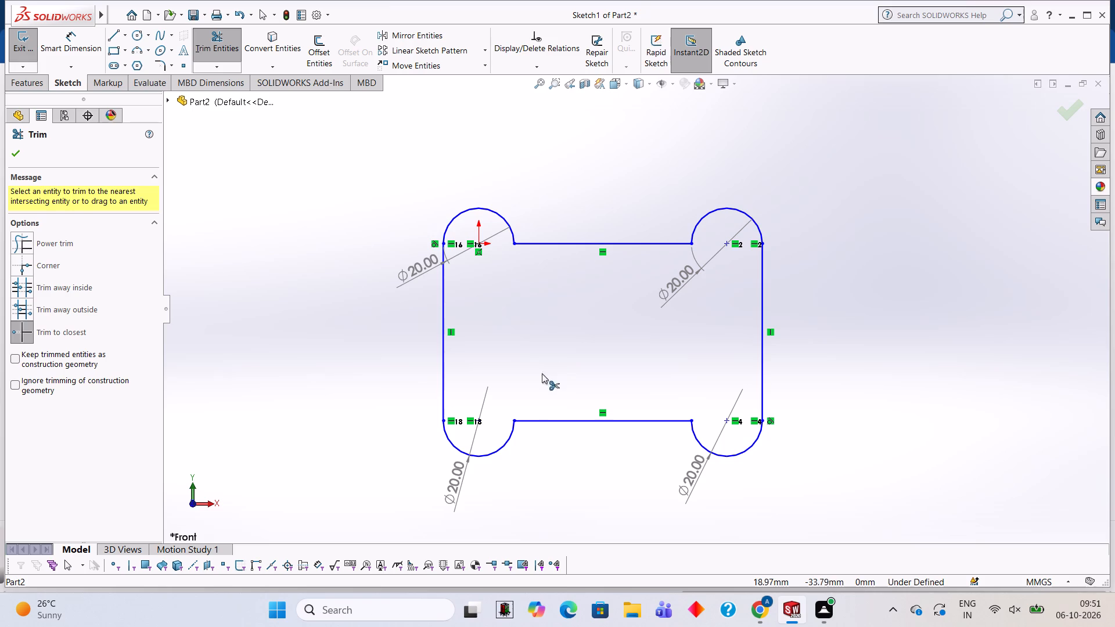
{"action": "left_click", "coordinate": [121, 32]}
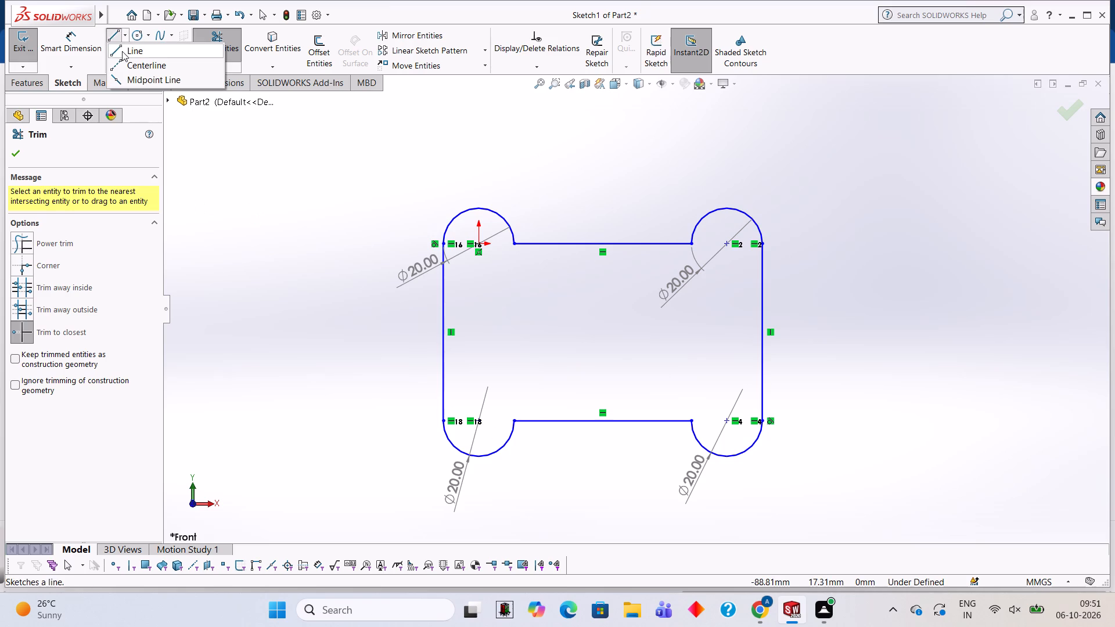
{"action": "left_click", "coordinate": [122, 51]}
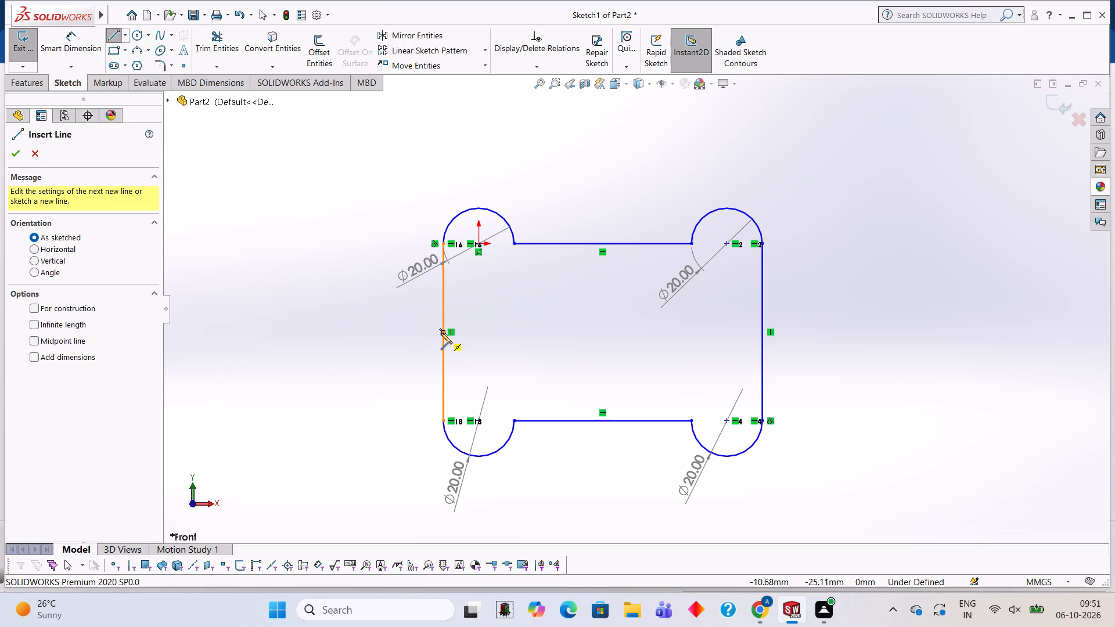
{"action": "left_click", "coordinate": [441, 333]}
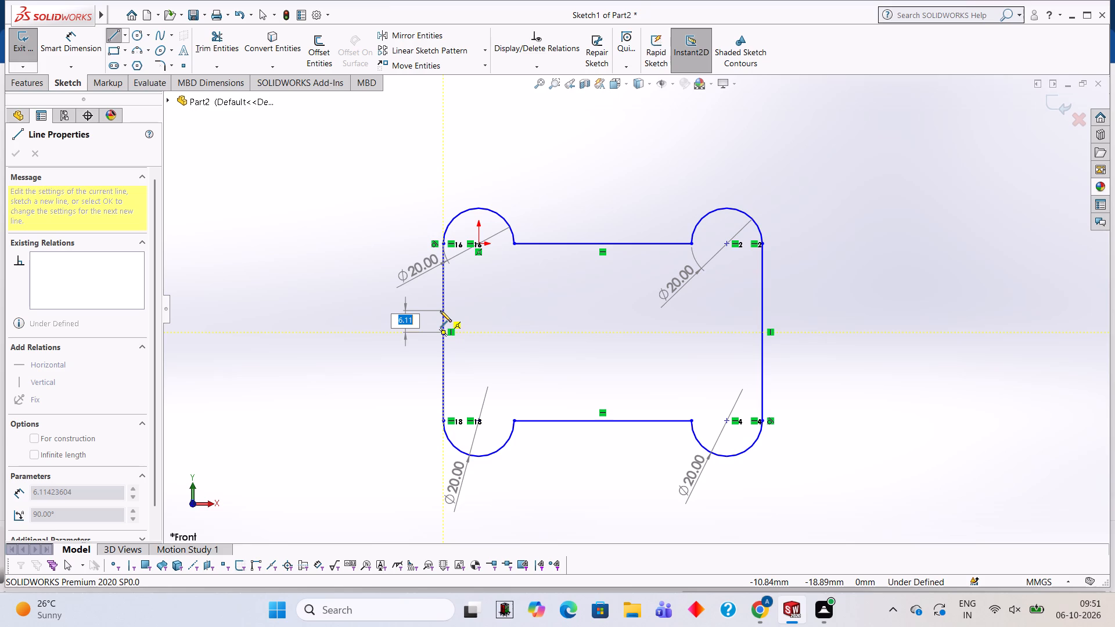
{"action": "key", "text": "5"}
{"action": "key", "text": "Return"}
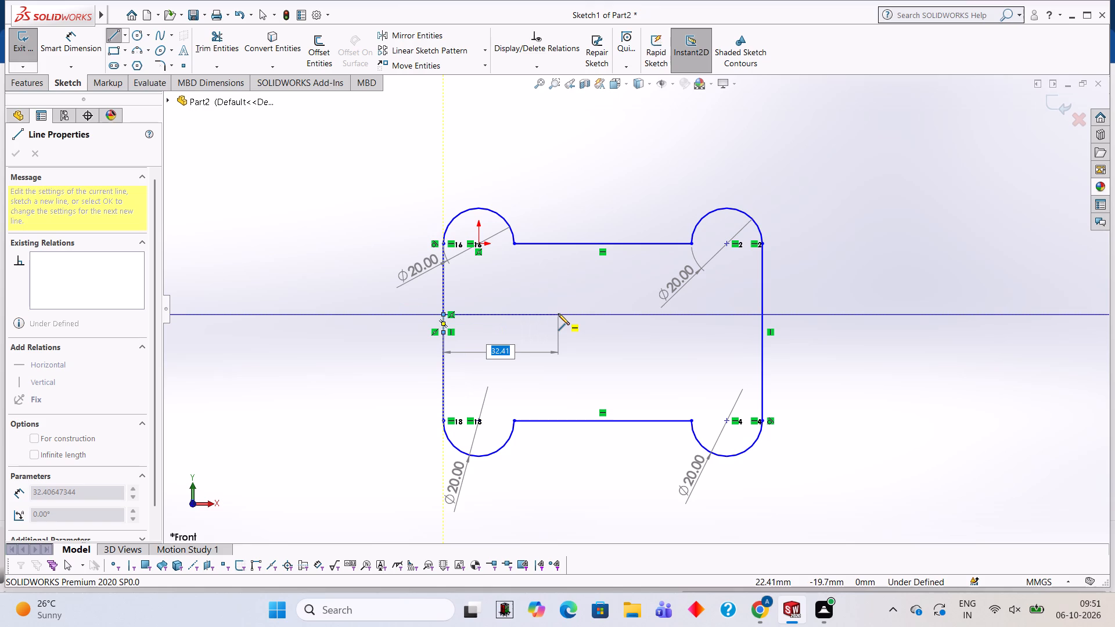
{"action": "type", "text": "15"}
{"action": "key", "text": "Return"}
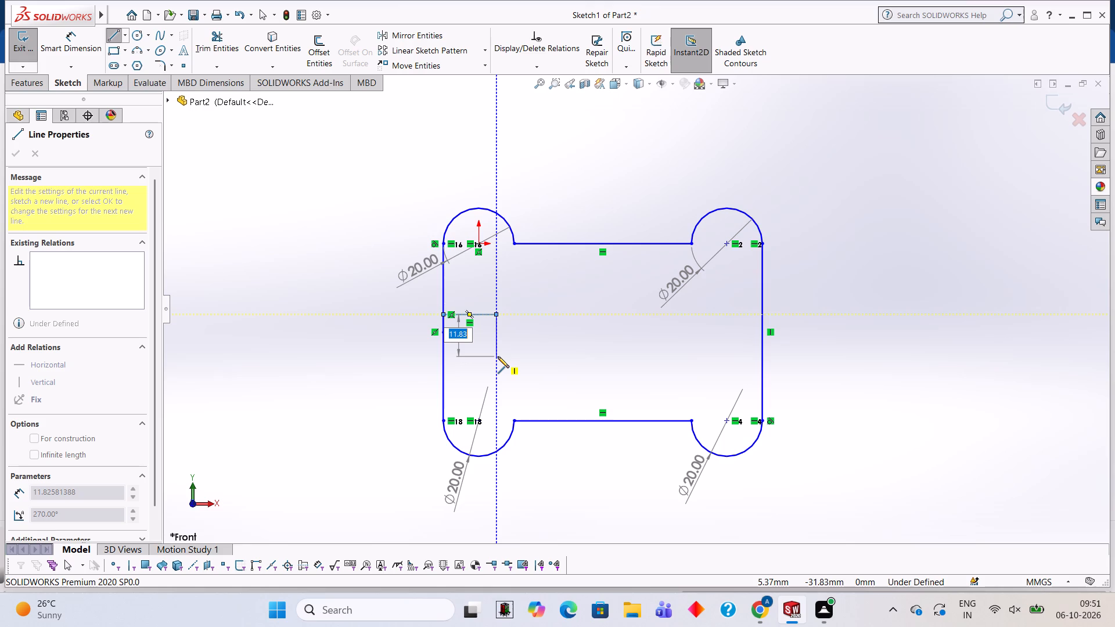
{"action": "type", "text": "10"}
{"action": "key", "text": "Return"}
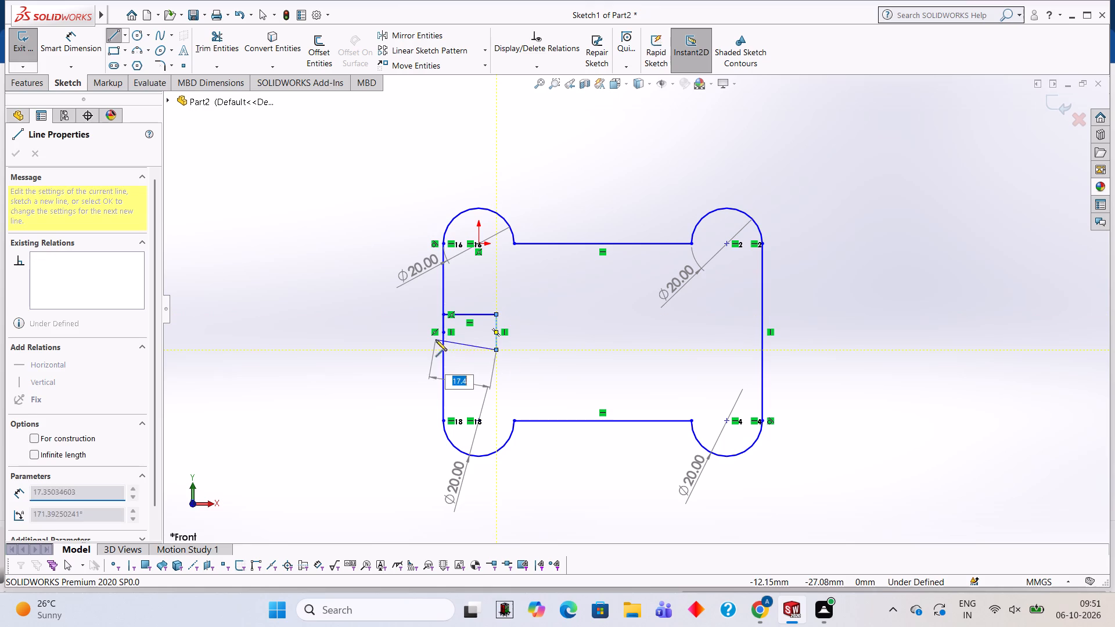
{"action": "left_click", "coordinate": [442, 350]}
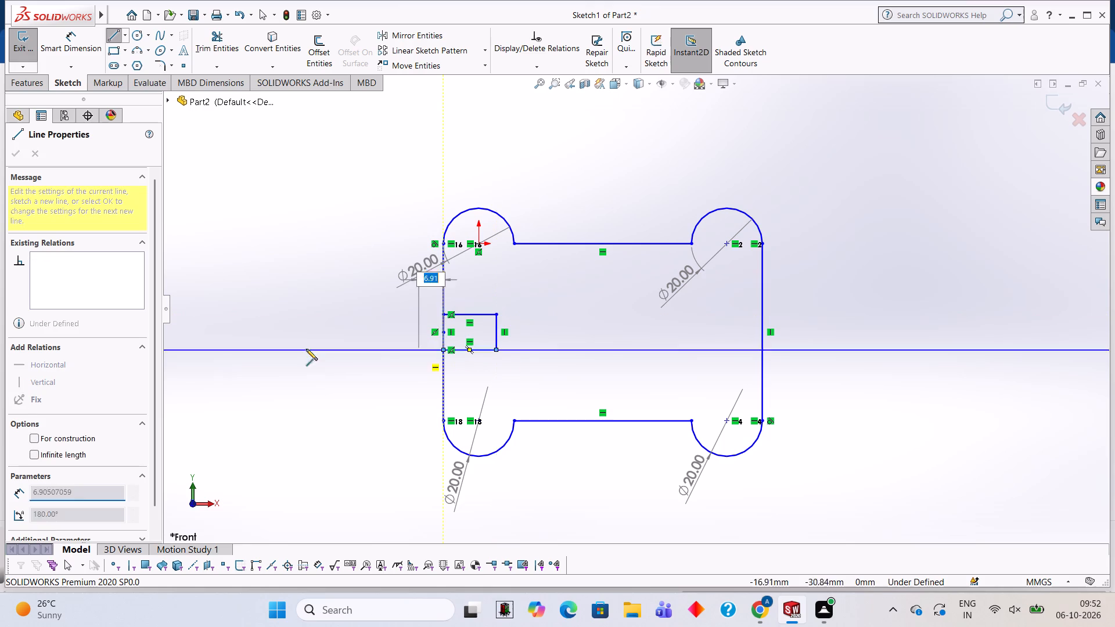
Sketch a 10 mm diameter circle centred on the midpoint of the slot's vertical inner end line.
{"action": "left_click", "coordinate": [136, 36]}
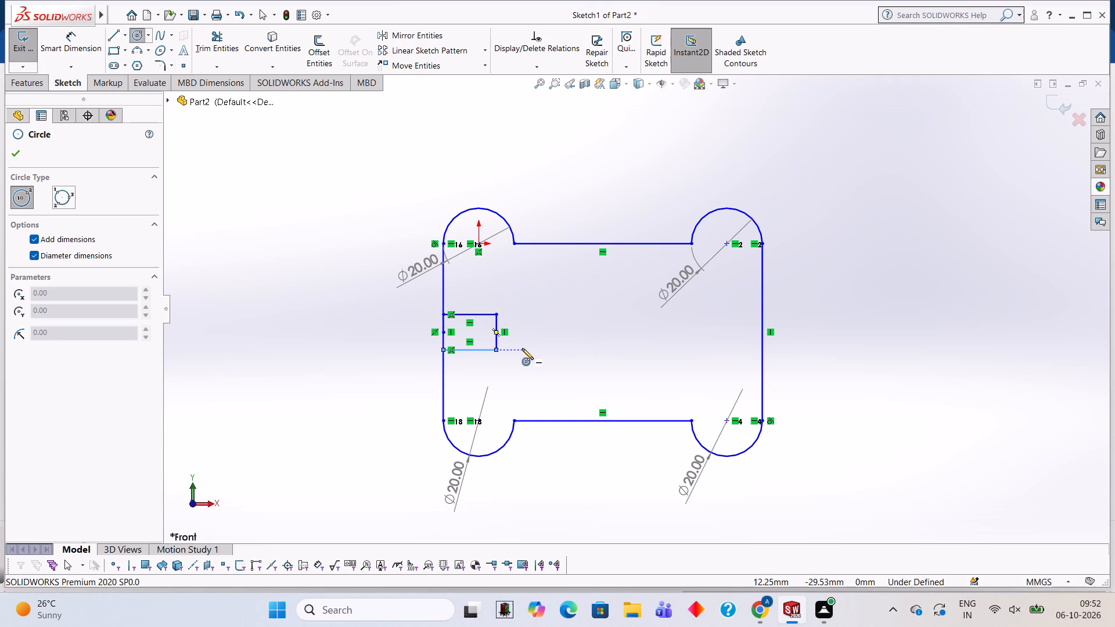
{"action": "left_click", "coordinate": [494, 331]}
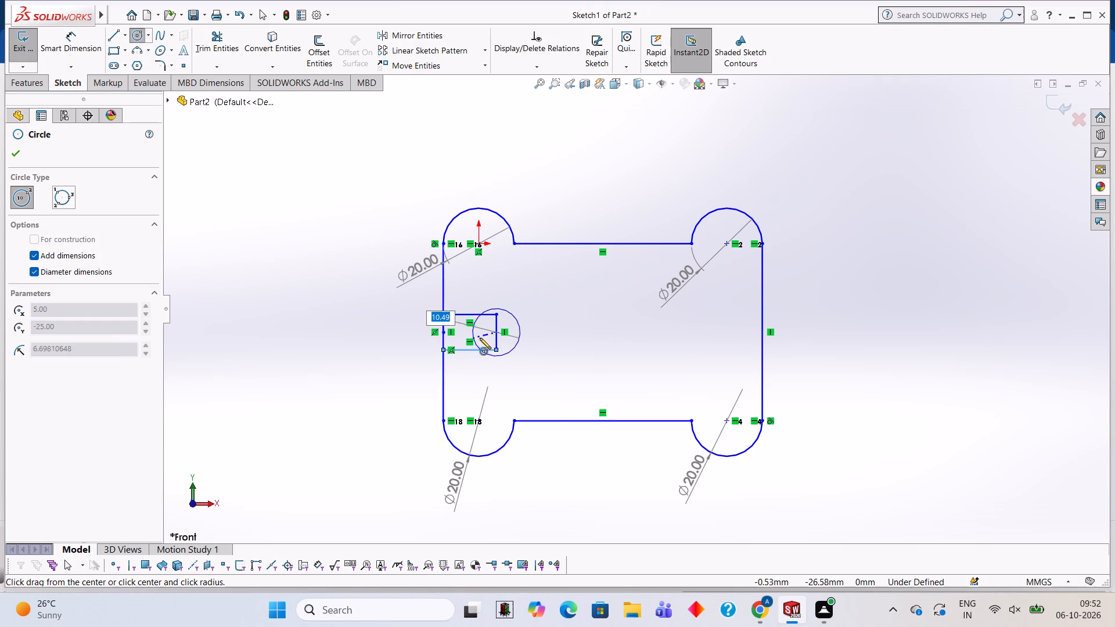
{"action": "type", "text": "10"}
{"action": "key", "text": "Return"}
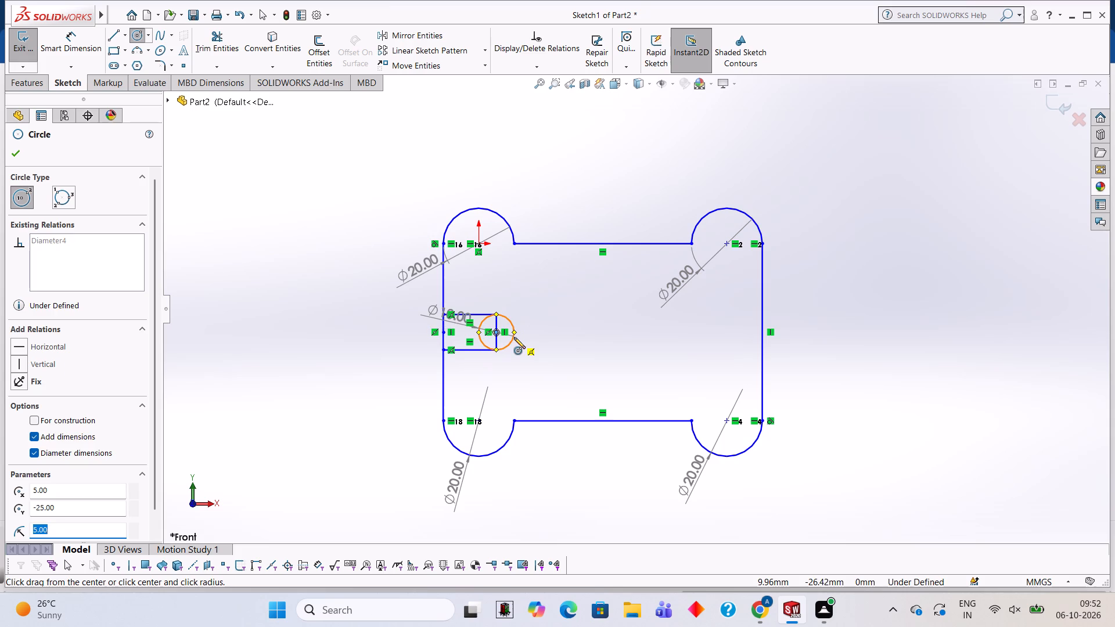
Trim the left edge across the slot mouth, the slot circle's inner half and the slot's vertical end line, accepting the relation deletions.
{"action": "left_click", "coordinate": [208, 40]}
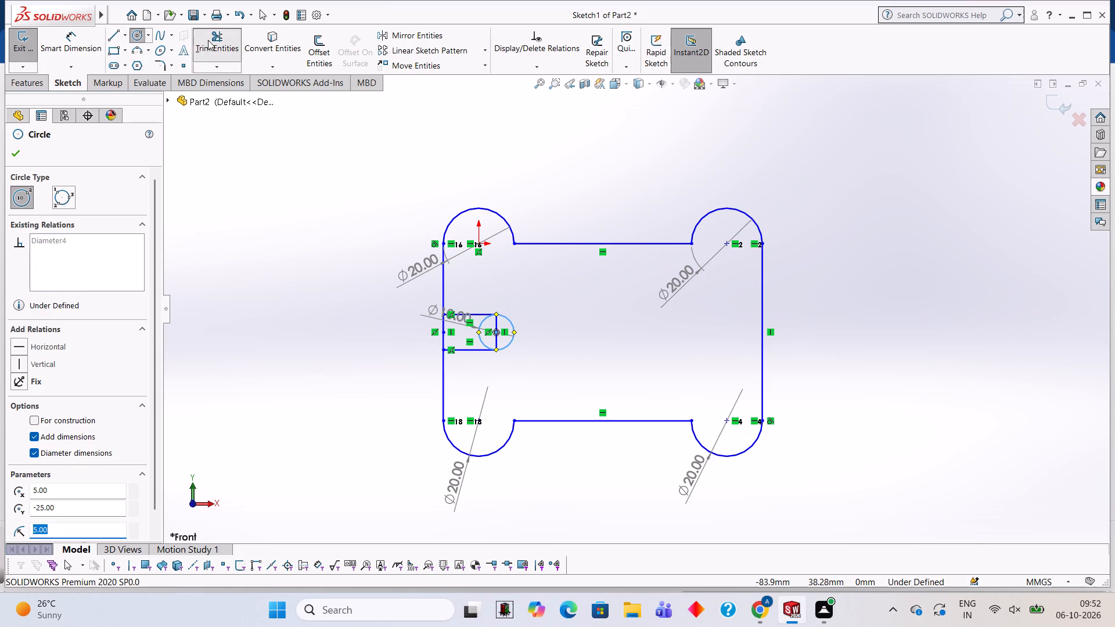
{"action": "left_click", "coordinate": [444, 340]}
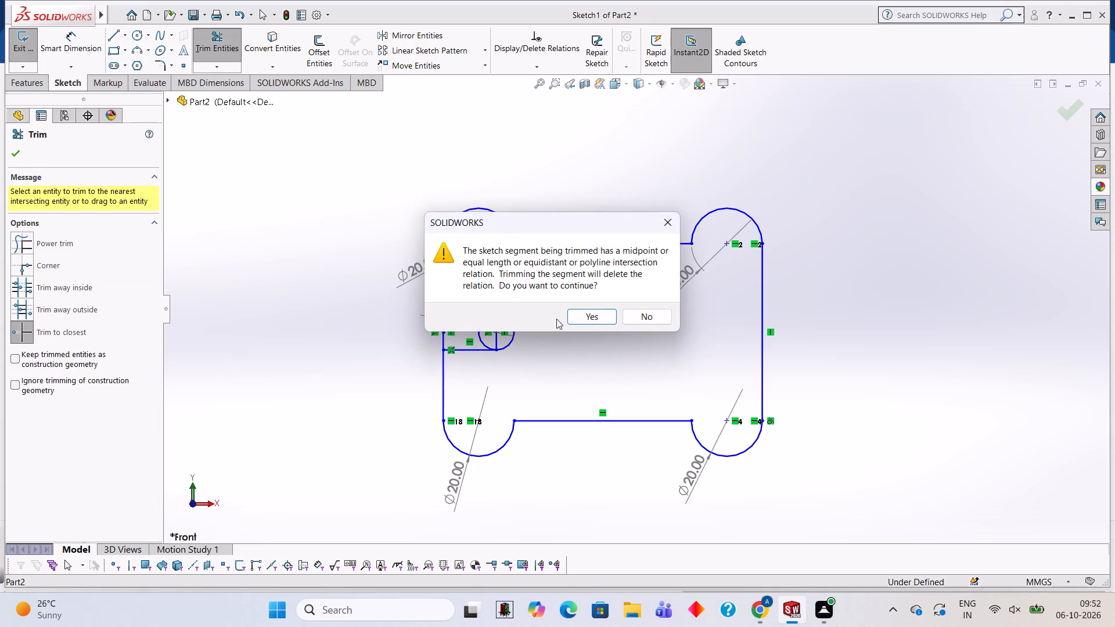
{"action": "left_click", "coordinate": [603, 319]}
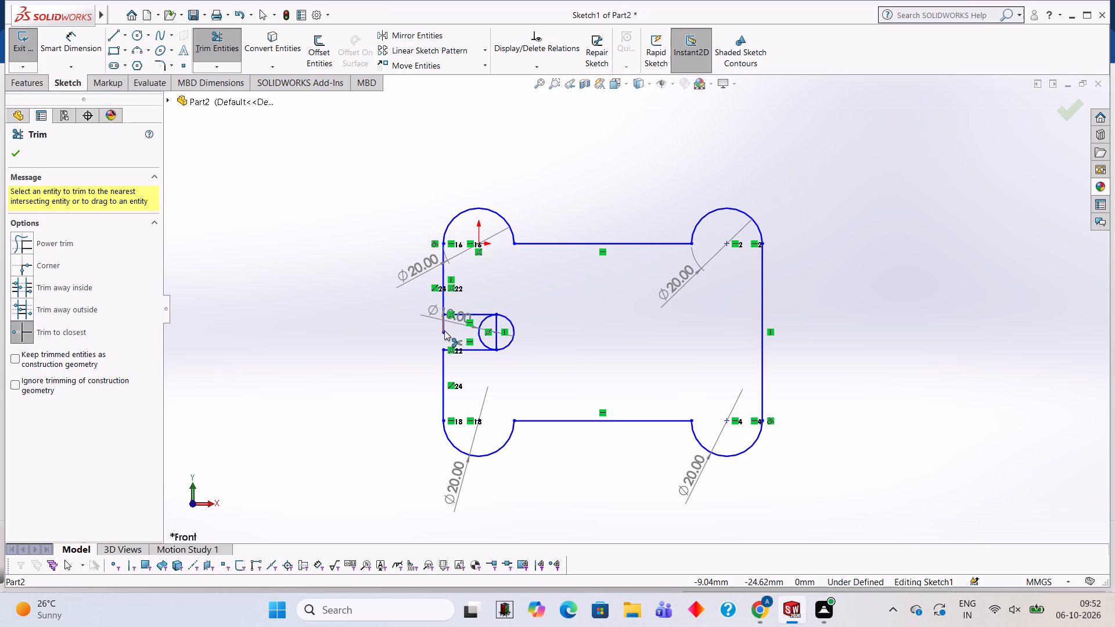
{"action": "left_click", "coordinate": [444, 330]}
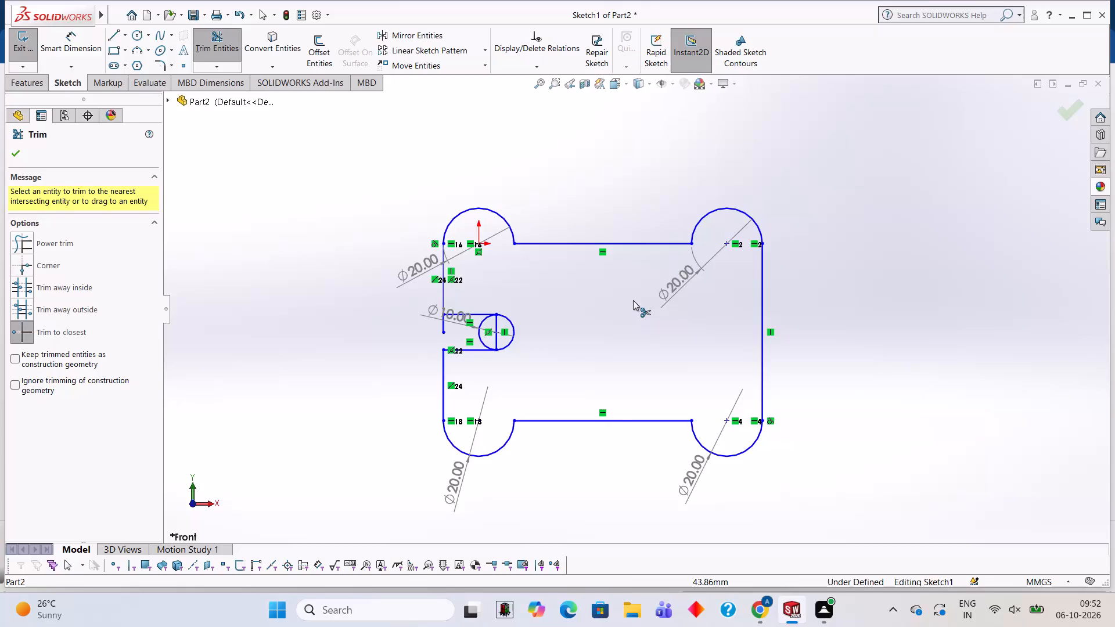
{"action": "left_click", "coordinate": [442, 330]}
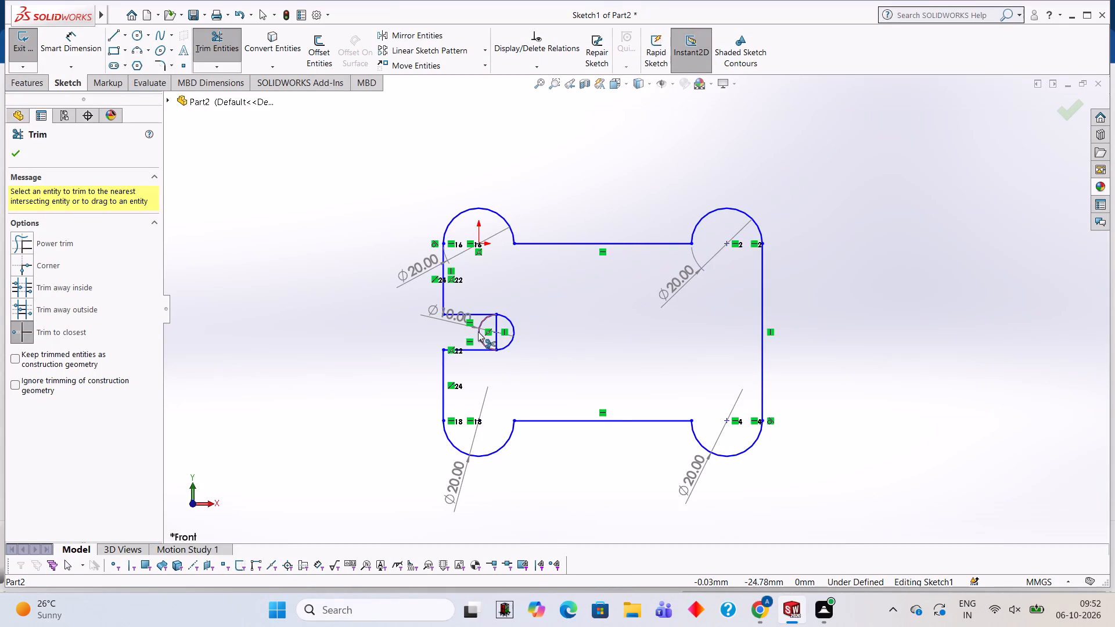
{"action": "left_click", "coordinate": [477, 331]}
{"action": "left_click", "coordinate": [498, 324]}
{"action": "left_click", "coordinate": [610, 315]}
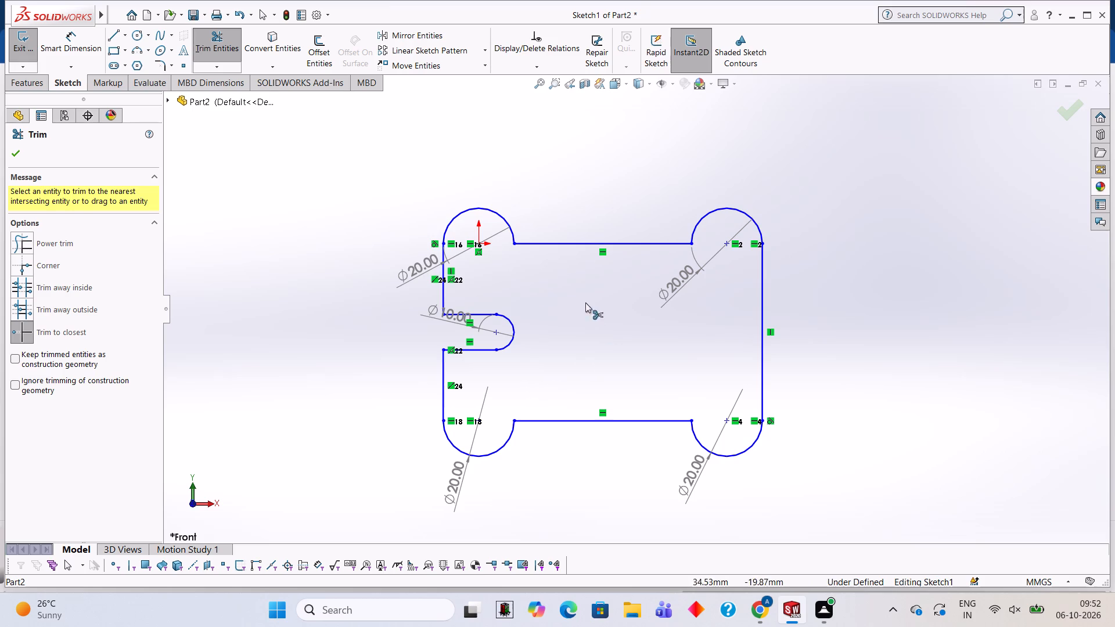
Dimension the length of the profile's right vertical edge and of its top horizontal edge between the corner arcs.
{"action": "left_click", "coordinate": [92, 55]}
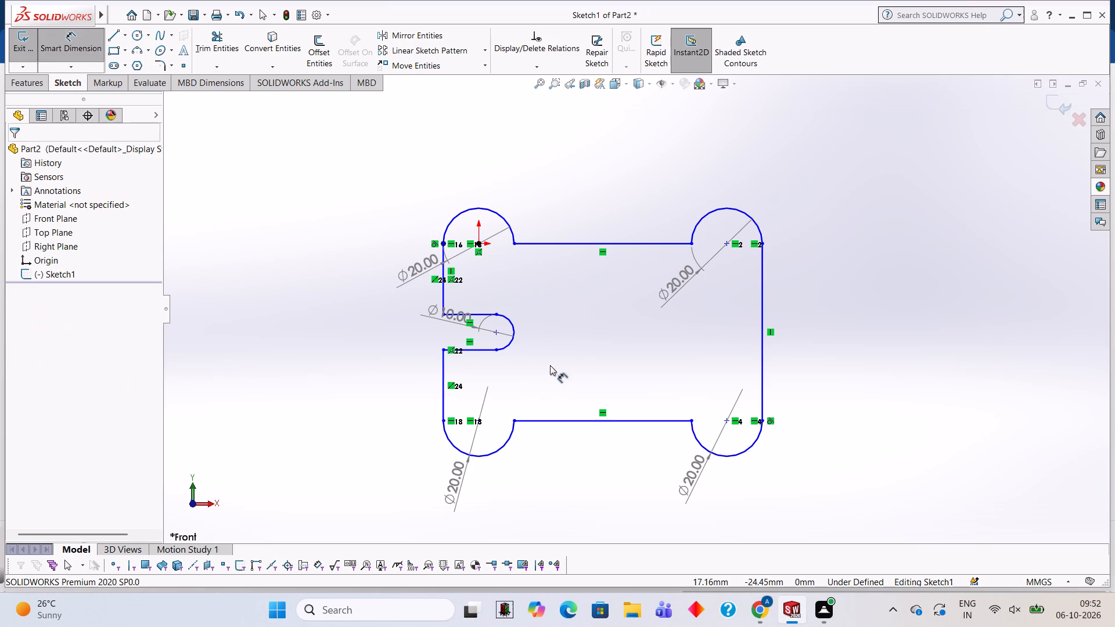
{"action": "scroll", "coordinate": [576, 448], "scroll_direction": "up", "scroll_amount": 1}
{"action": "scroll", "coordinate": [578, 450], "scroll_direction": "down", "scroll_amount": 1}
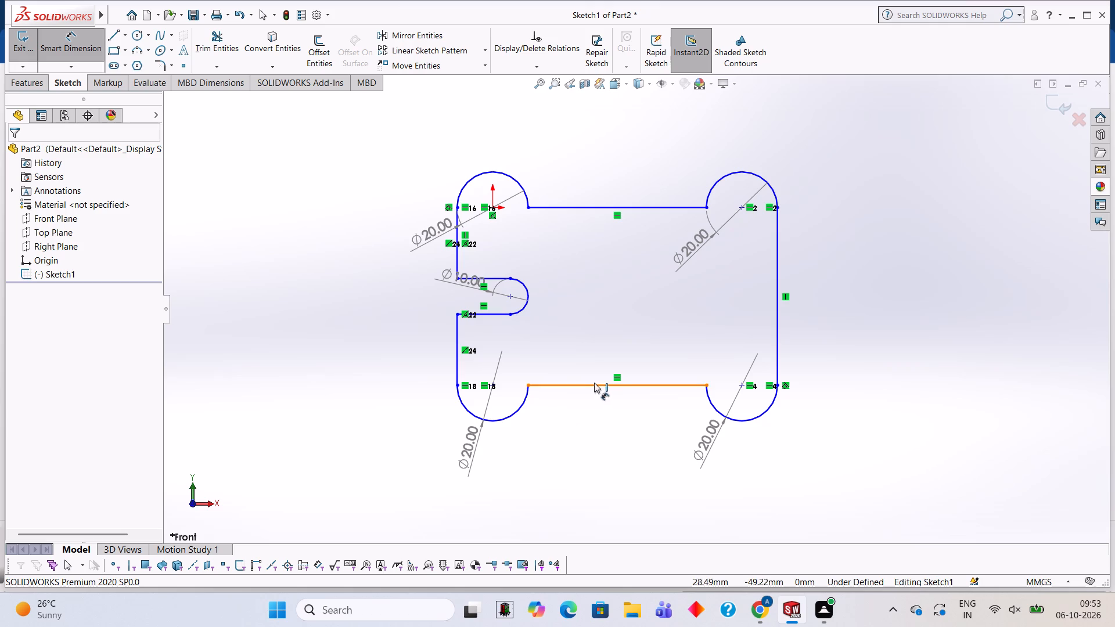
{"action": "left_click", "coordinate": [775, 313]}
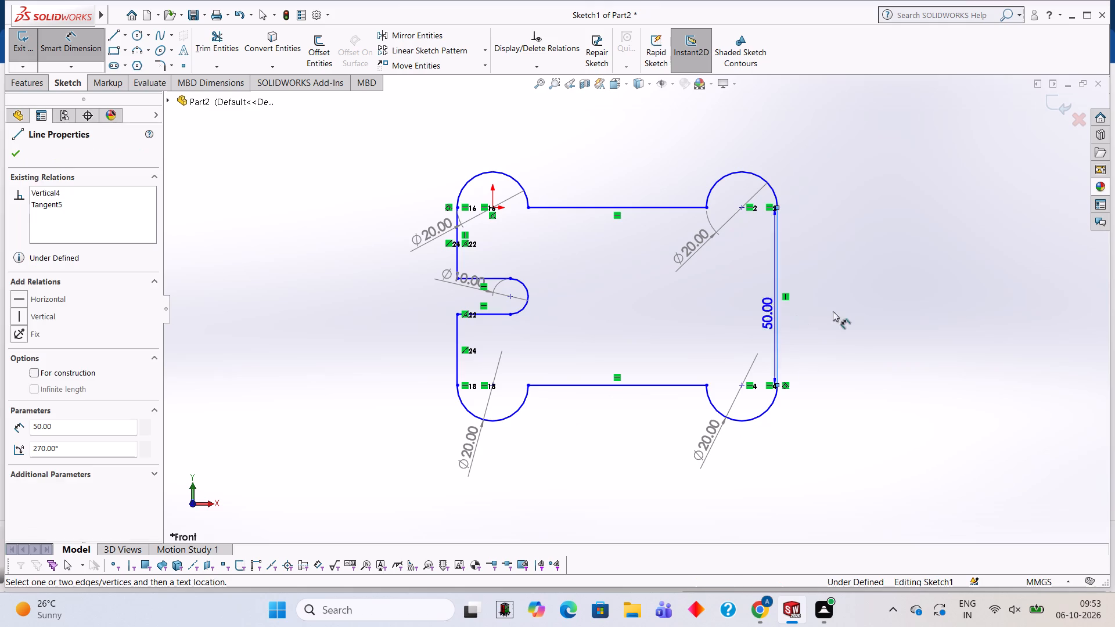
{"action": "left_click", "coordinate": [879, 292]}
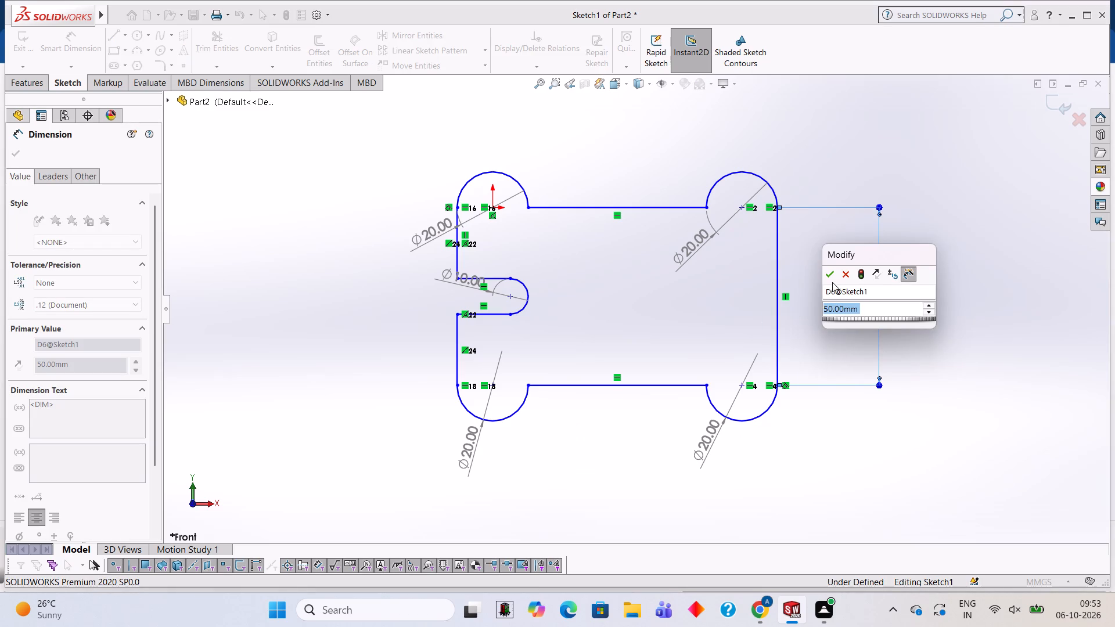
{"action": "left_click", "coordinate": [829, 280]}
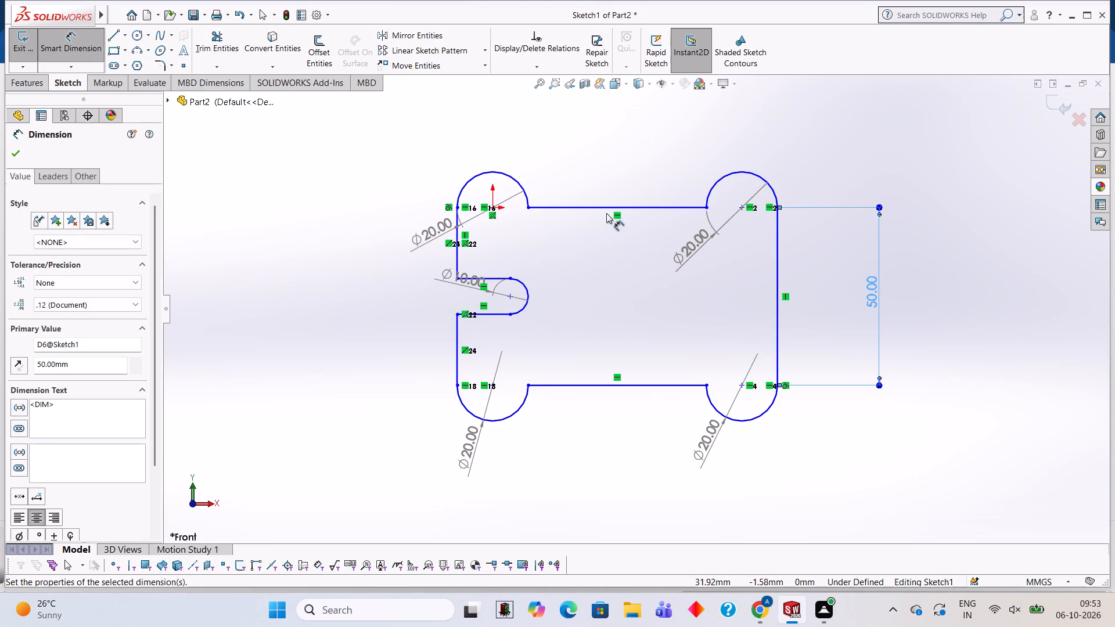
{"action": "left_click", "coordinate": [607, 207]}
{"action": "left_click", "coordinate": [618, 136]}
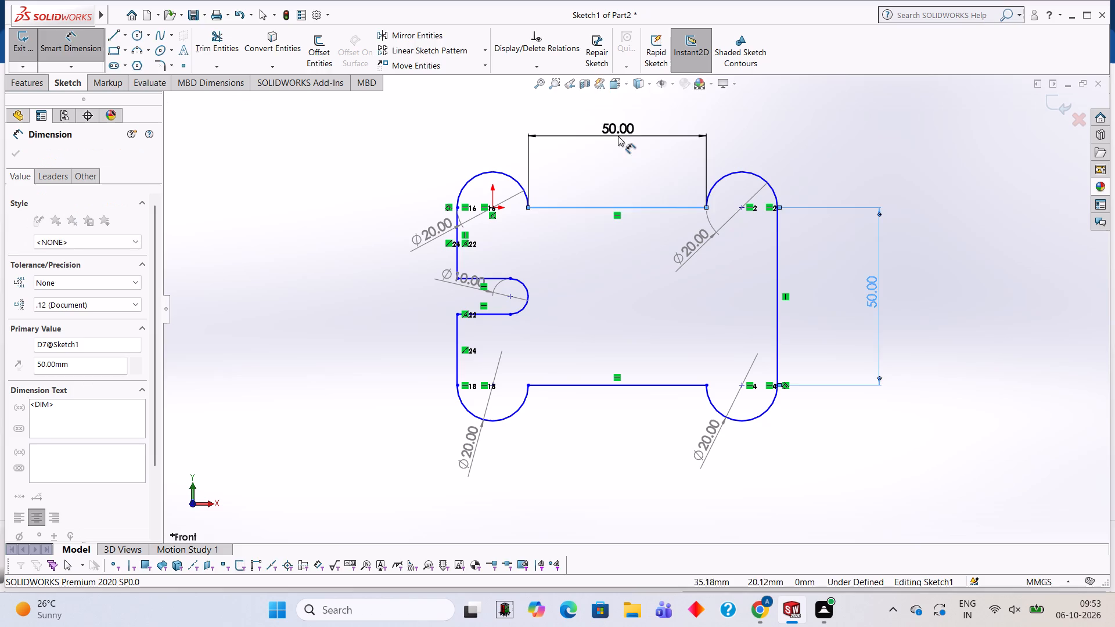
{"action": "left_click", "coordinate": [567, 119]}
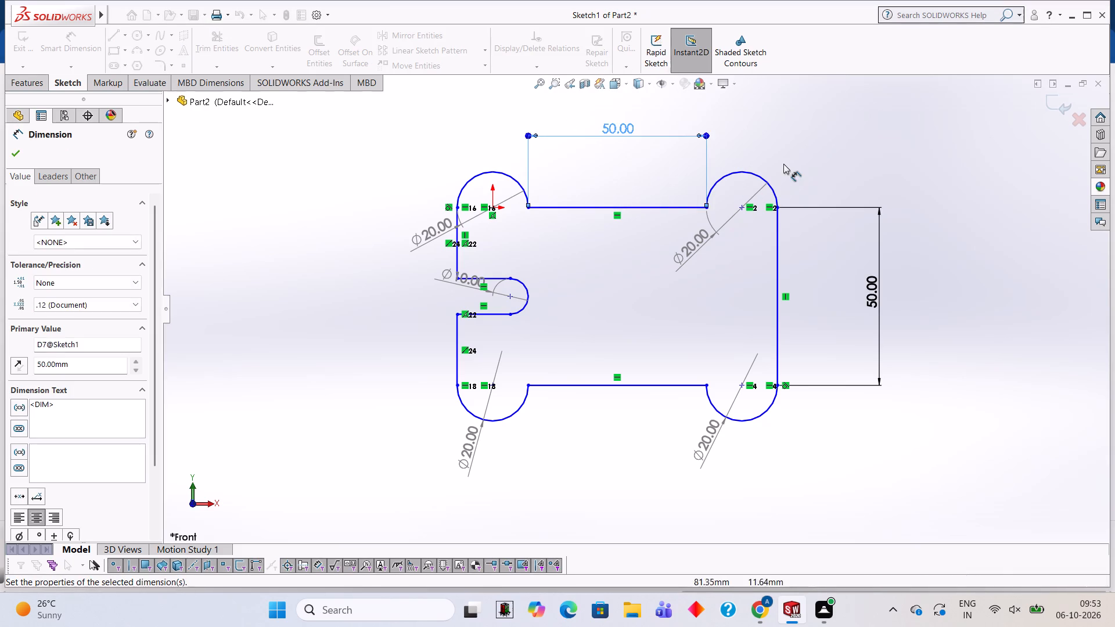
{"action": "left_click", "coordinate": [783, 164]}
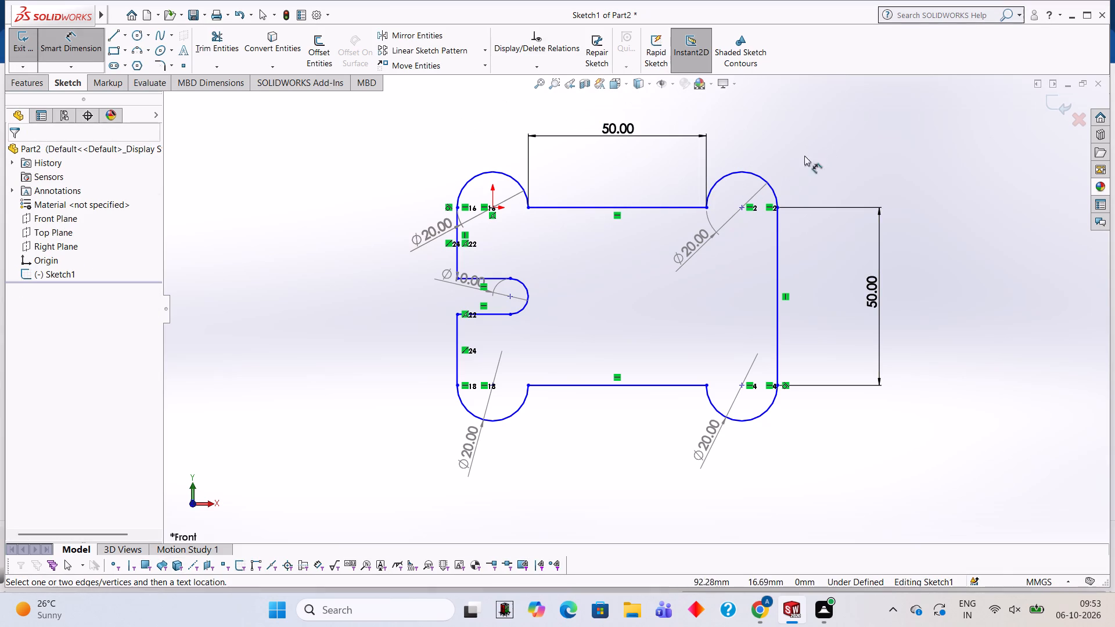
Add radius dimensions to the upper-right, lower-right and lower-left corner arcs and to the slot's rounded end.
{"action": "left_click", "coordinate": [751, 172]}
{"action": "left_click", "coordinate": [803, 111]}
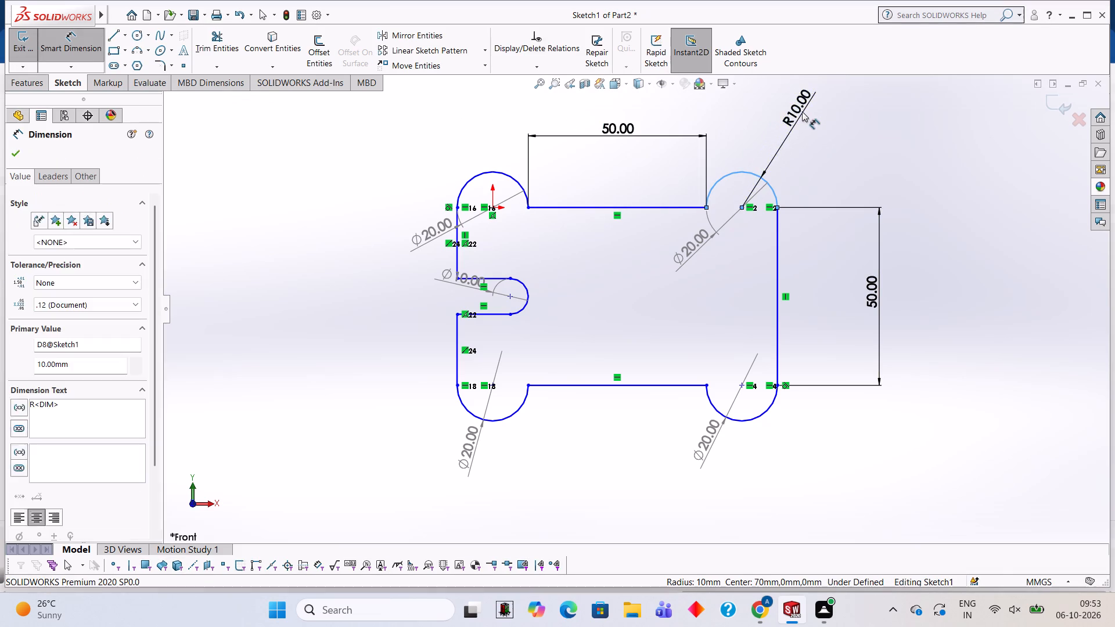
{"action": "left_click", "coordinate": [756, 100]}
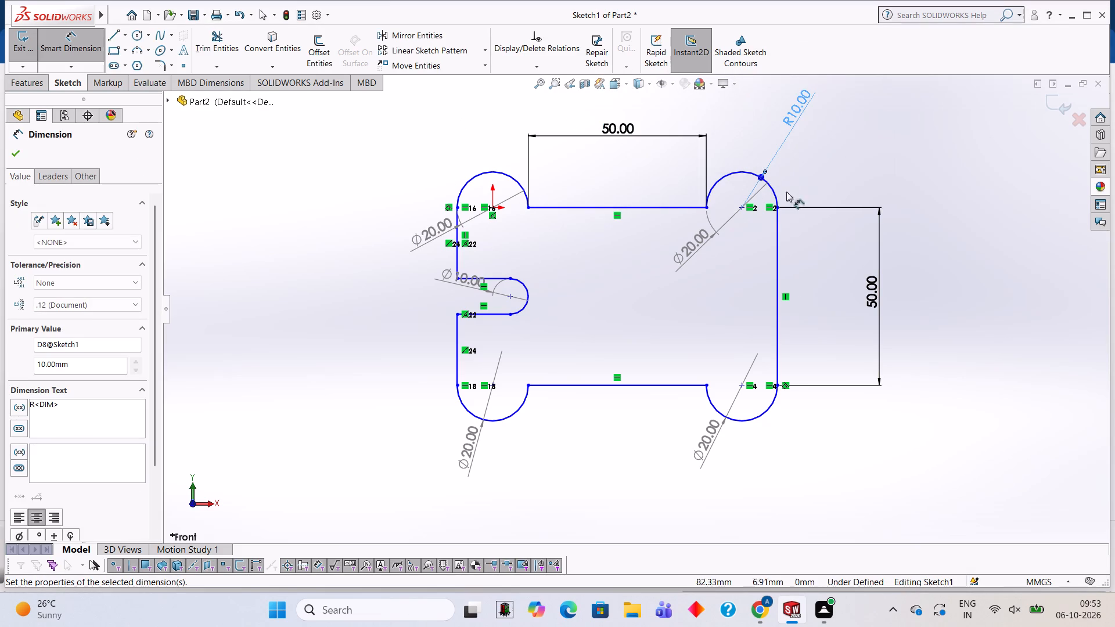
{"action": "left_click", "coordinate": [756, 416]}
{"action": "left_click", "coordinate": [812, 480]}
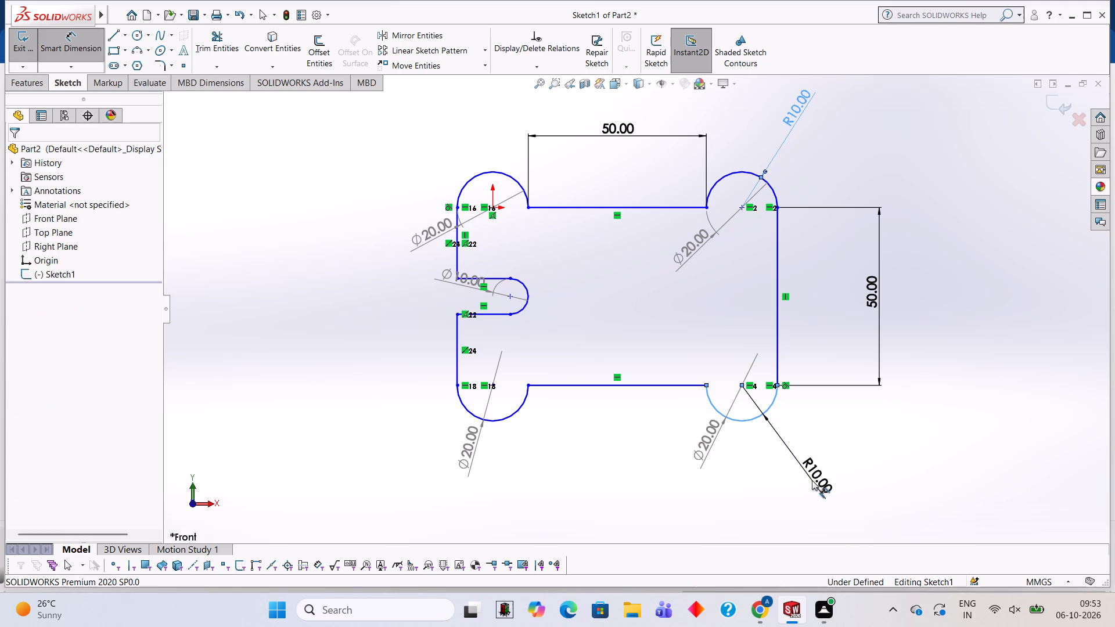
{"action": "left_click", "coordinate": [763, 462]}
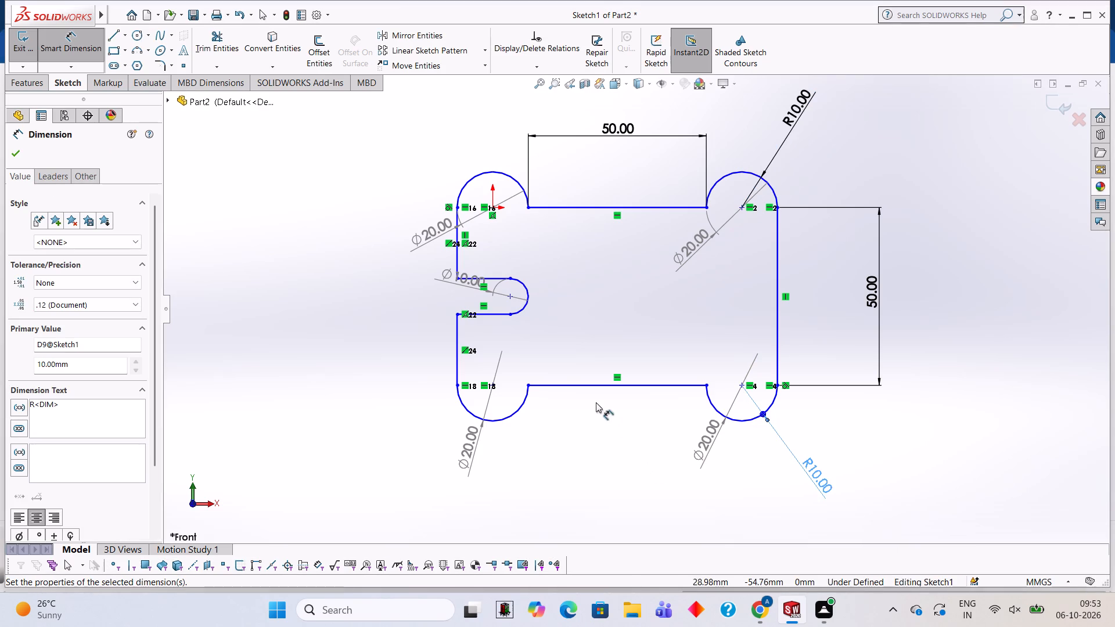
{"action": "left_click", "coordinate": [508, 416]}
{"action": "left_click", "coordinate": [545, 471]}
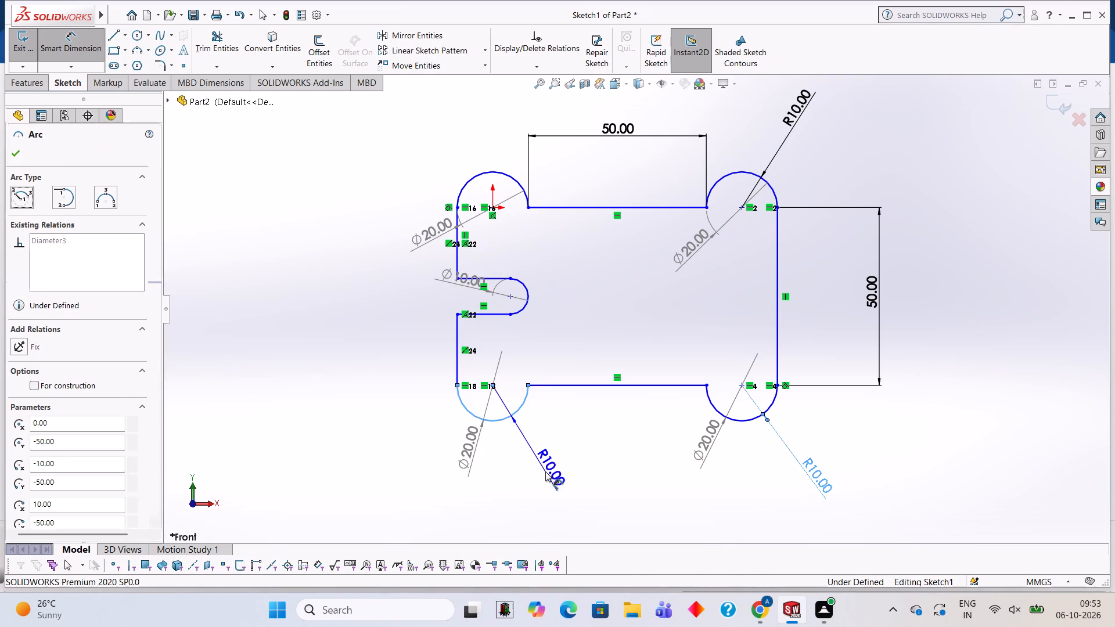
{"action": "left_click", "coordinate": [498, 448]}
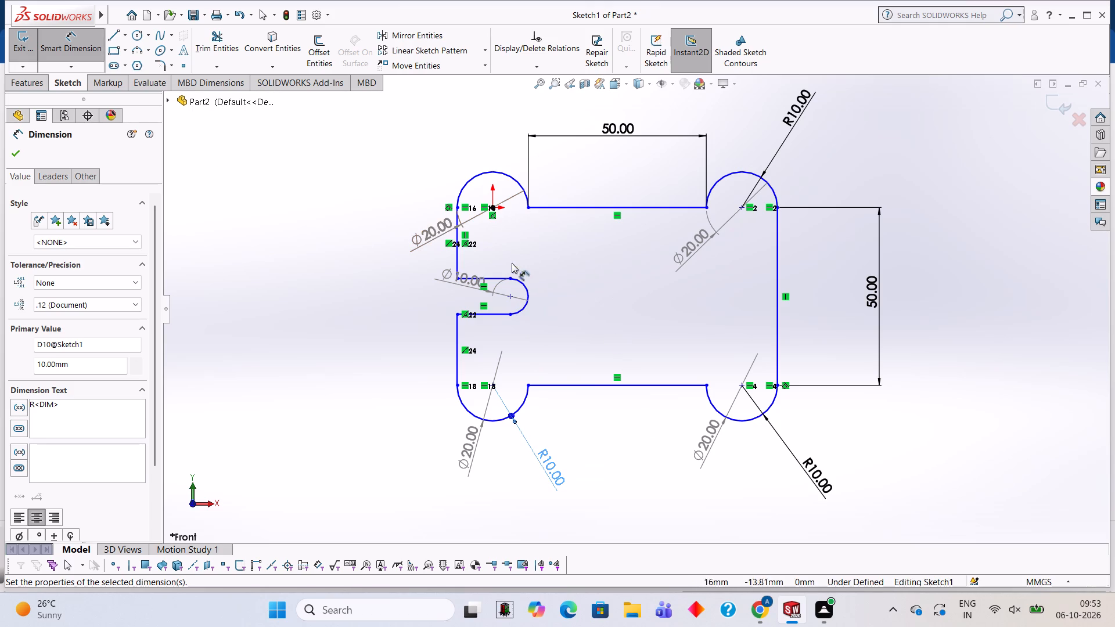
{"action": "left_click", "coordinate": [527, 291]}
{"action": "left_click", "coordinate": [570, 308]}
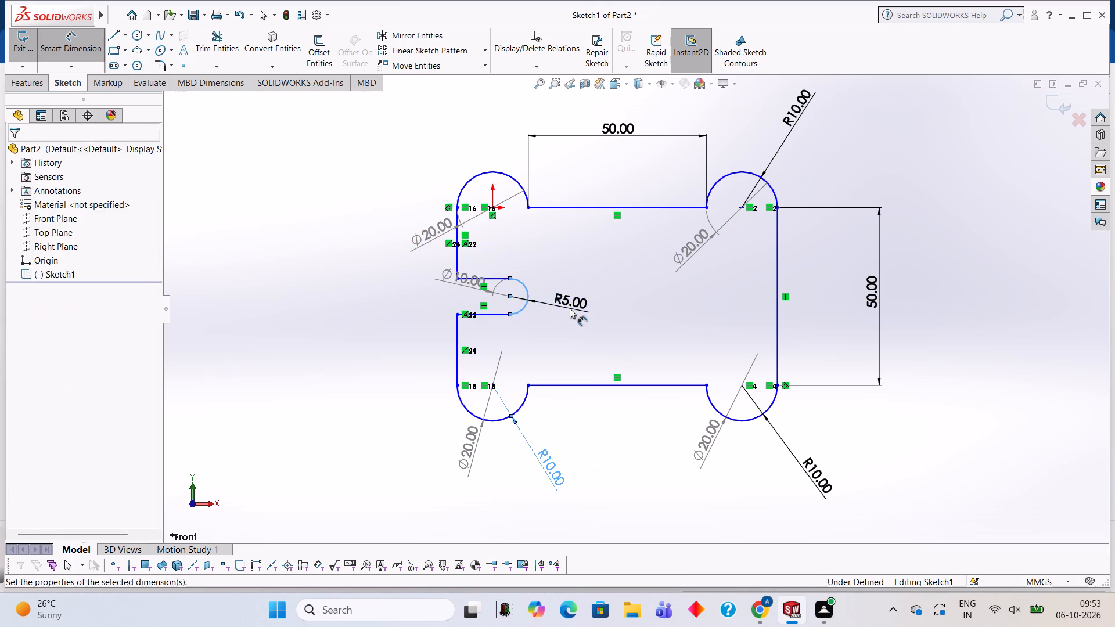
{"action": "left_click", "coordinate": [519, 297]}
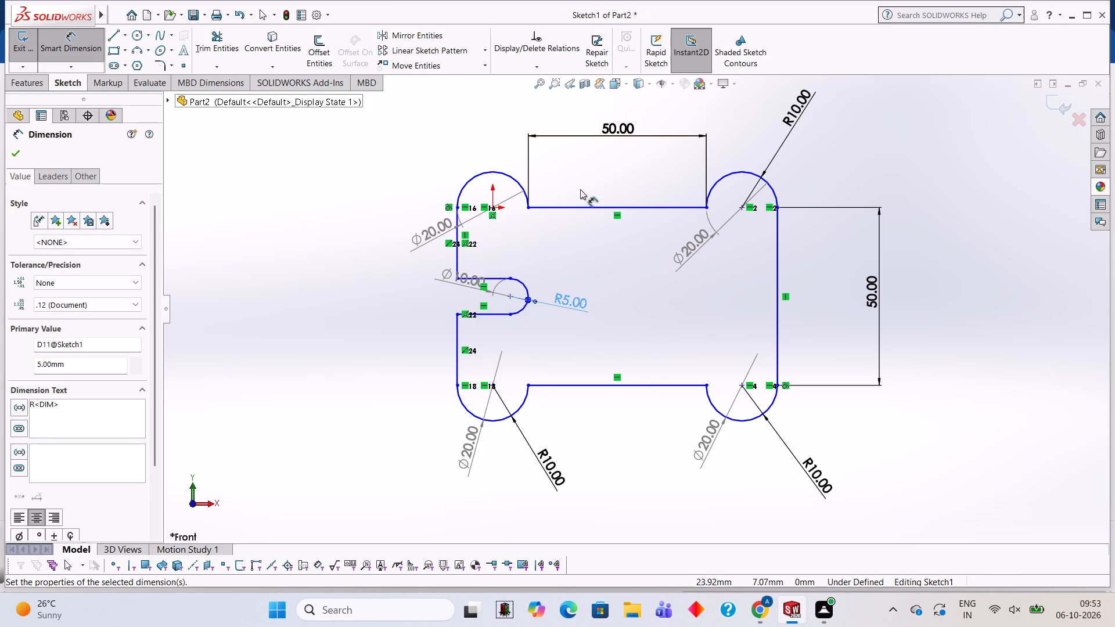
Dimension the profile's overall height between the topmost and bottommost points of the two right-hand corner arcs.
{"action": "left_click", "coordinate": [742, 172]}
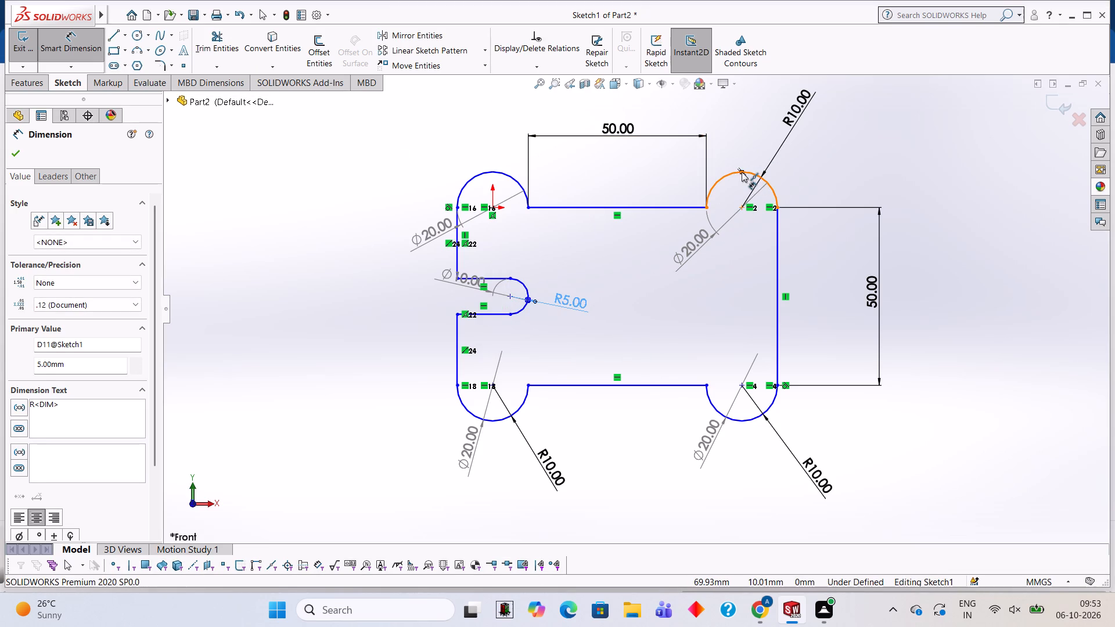
{"action": "left_click", "coordinate": [742, 421]}
{"action": "left_click", "coordinate": [931, 304]}
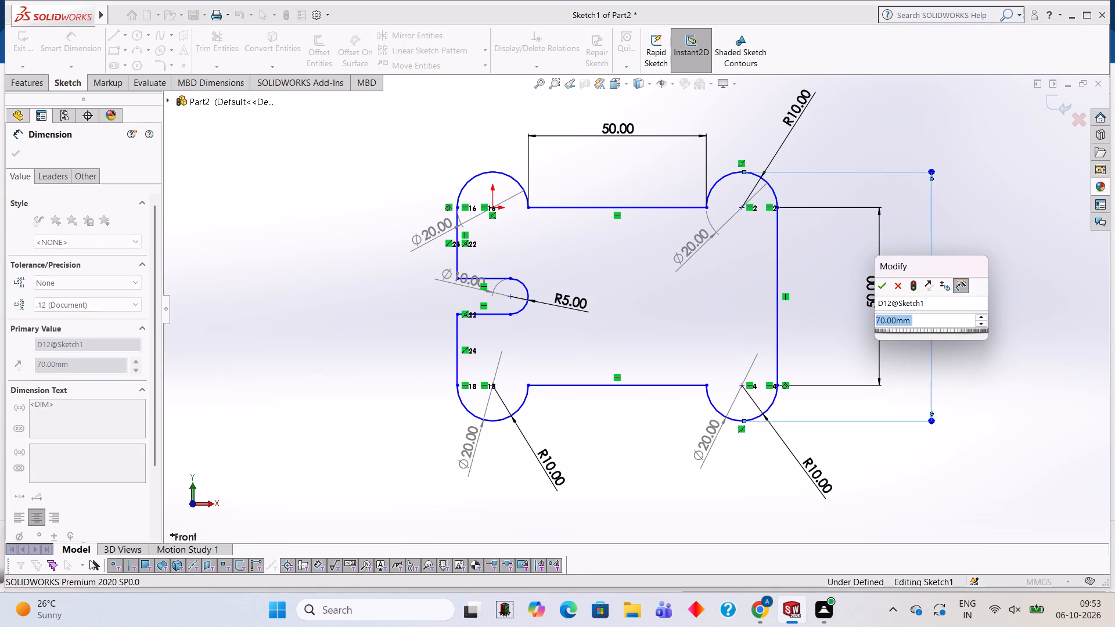
{"action": "left_click", "coordinate": [886, 289]}
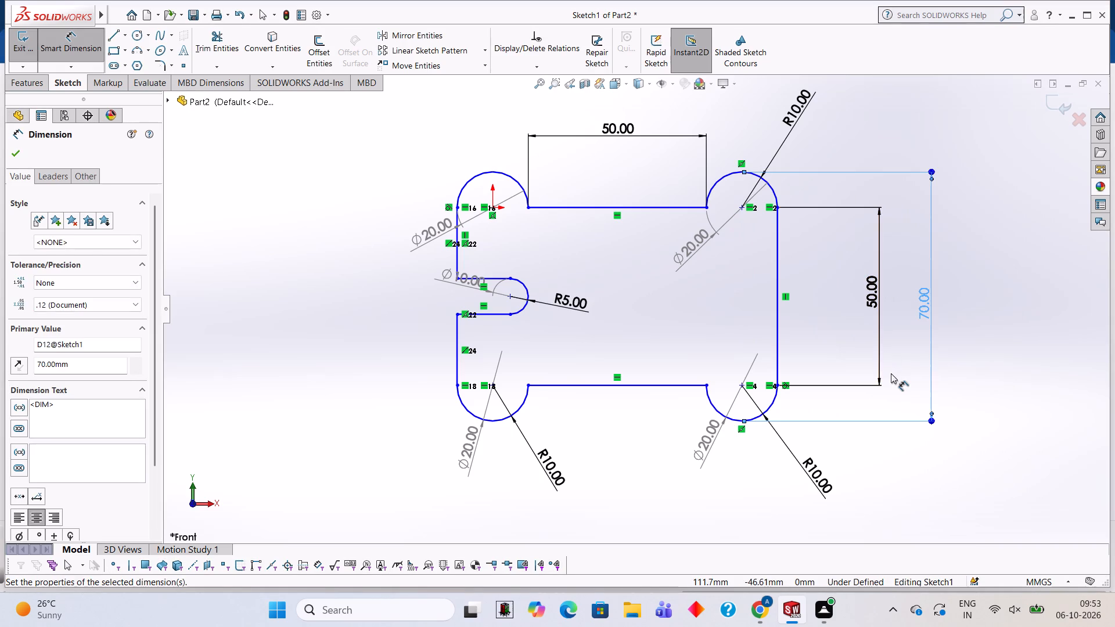
{"action": "left_click", "coordinate": [891, 373]}
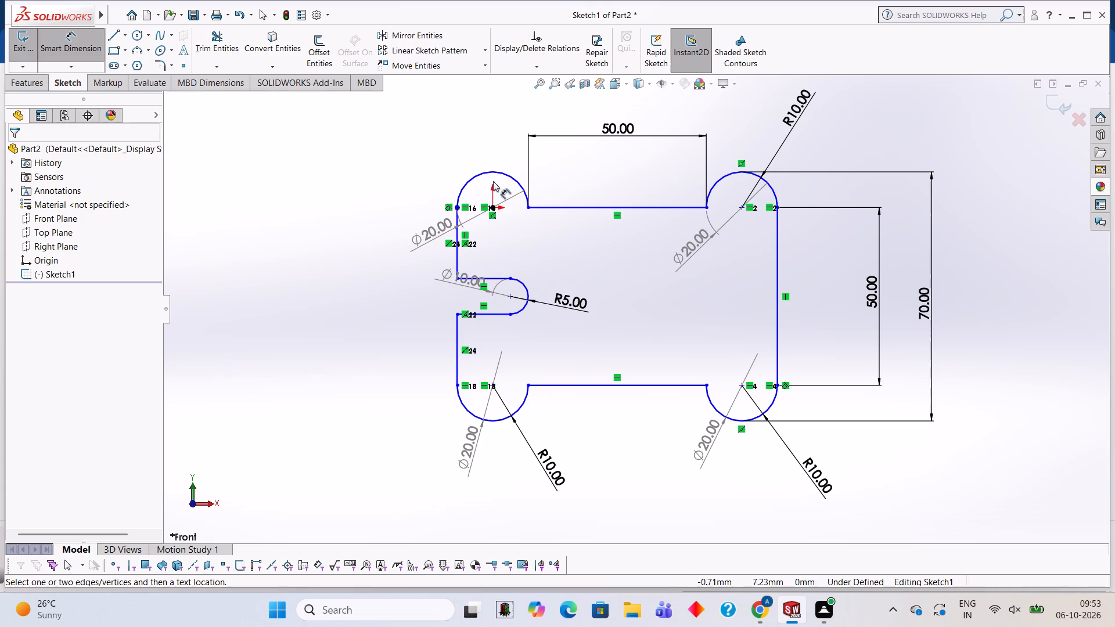
Dimension the left edge segment above the slot and the length of the slot's lower straight side.
{"action": "left_click", "coordinate": [456, 208]}
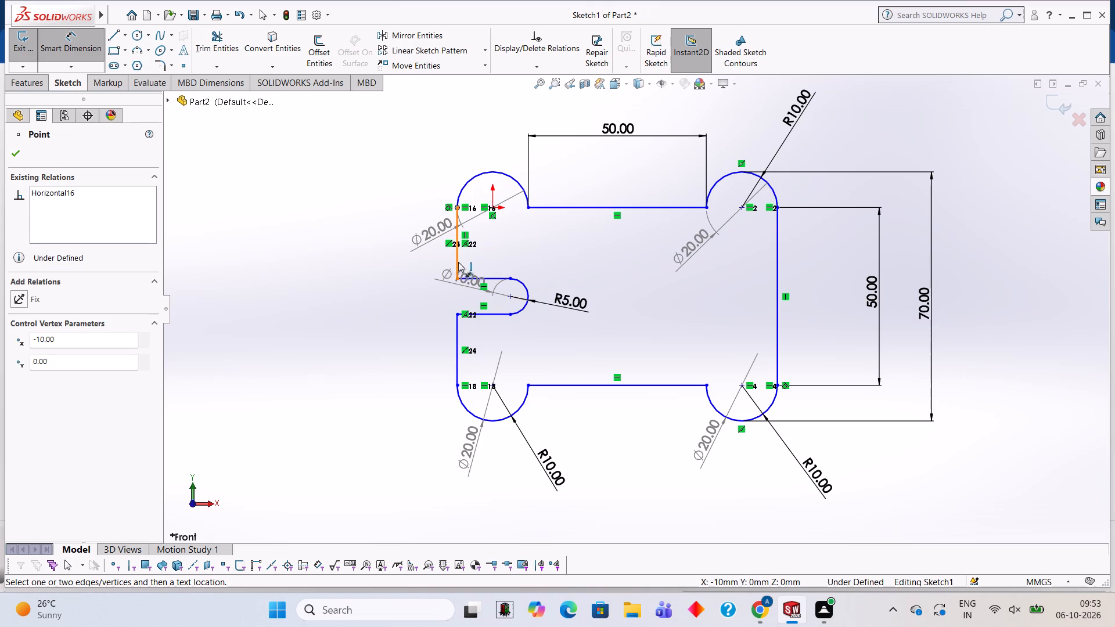
{"action": "left_click", "coordinate": [456, 281]}
{"action": "left_click", "coordinate": [353, 253]}
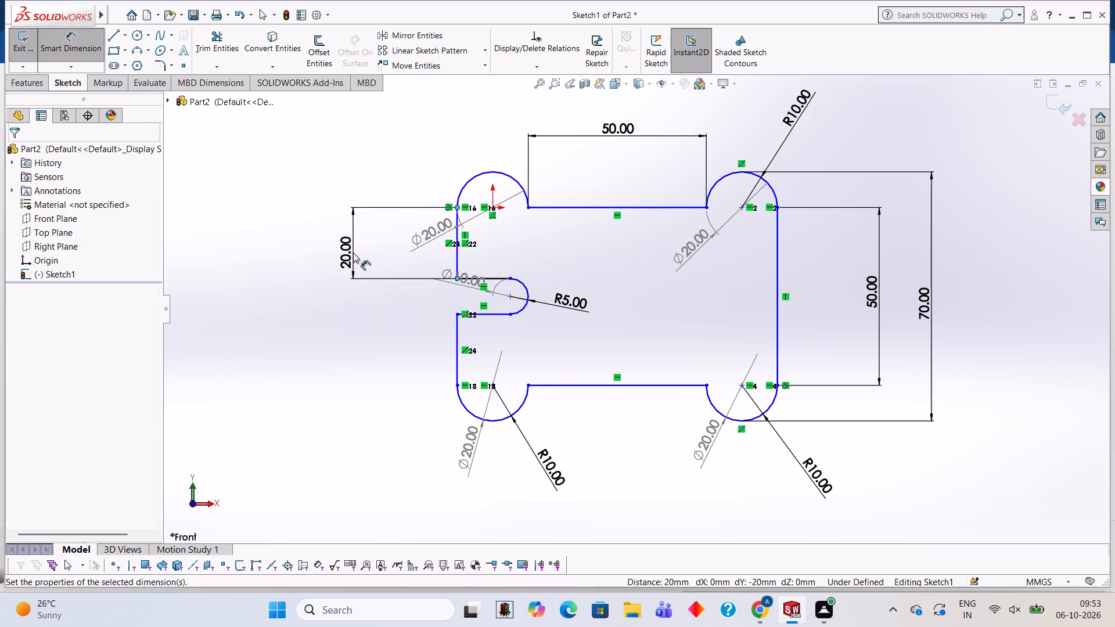
{"action": "left_click", "coordinate": [307, 232]}
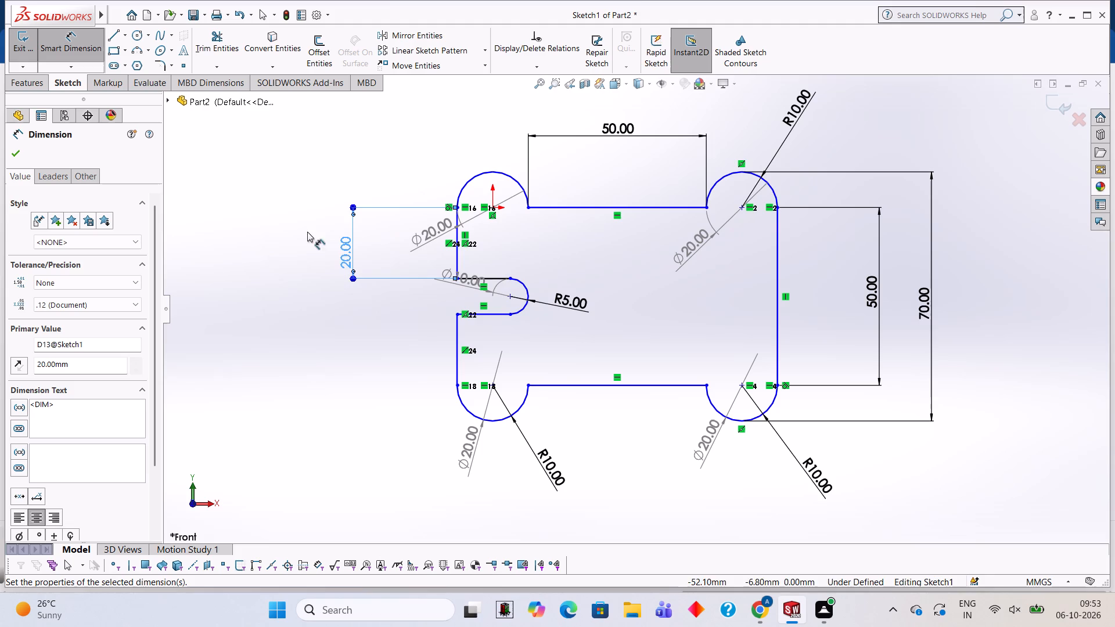
{"action": "left_click", "coordinate": [408, 143]}
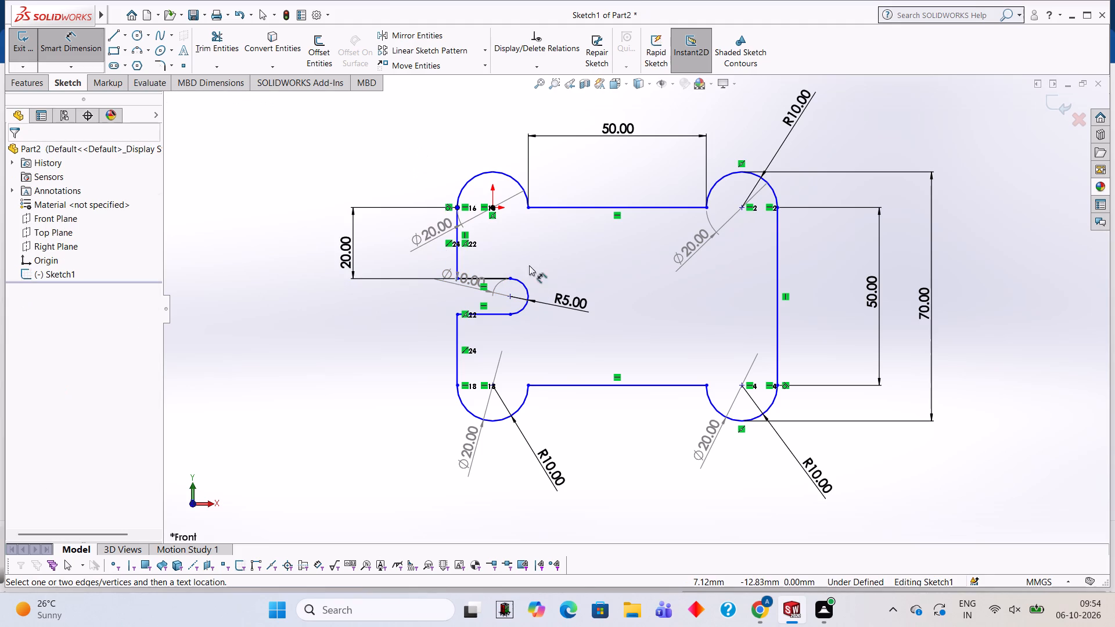
{"action": "left_click", "coordinate": [487, 314]}
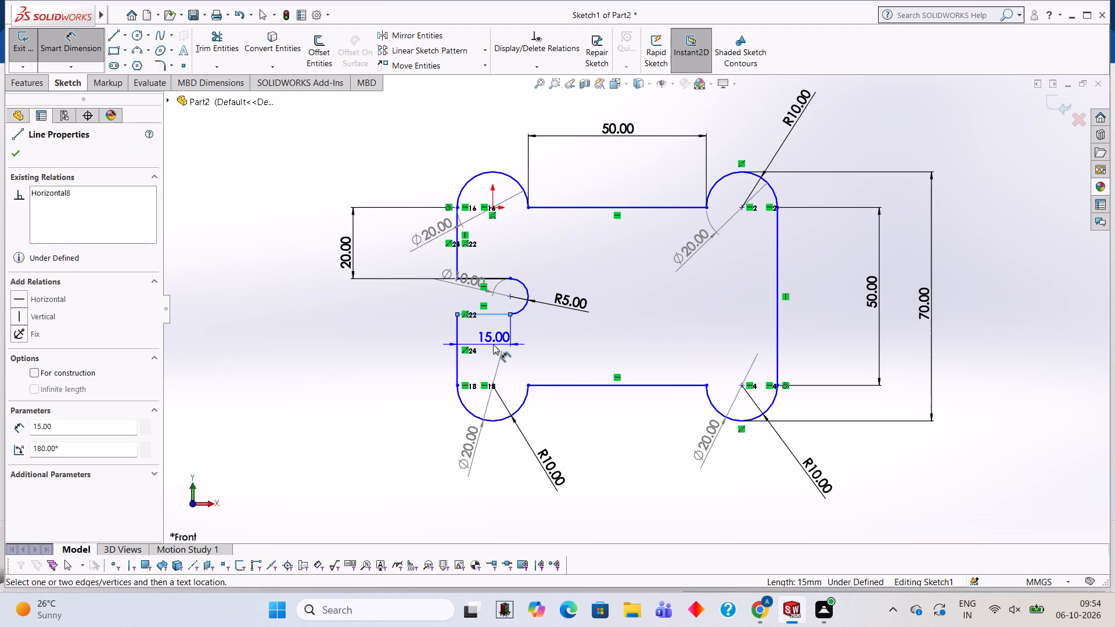
{"action": "left_click", "coordinate": [493, 344]}
{"action": "left_click", "coordinate": [439, 324]}
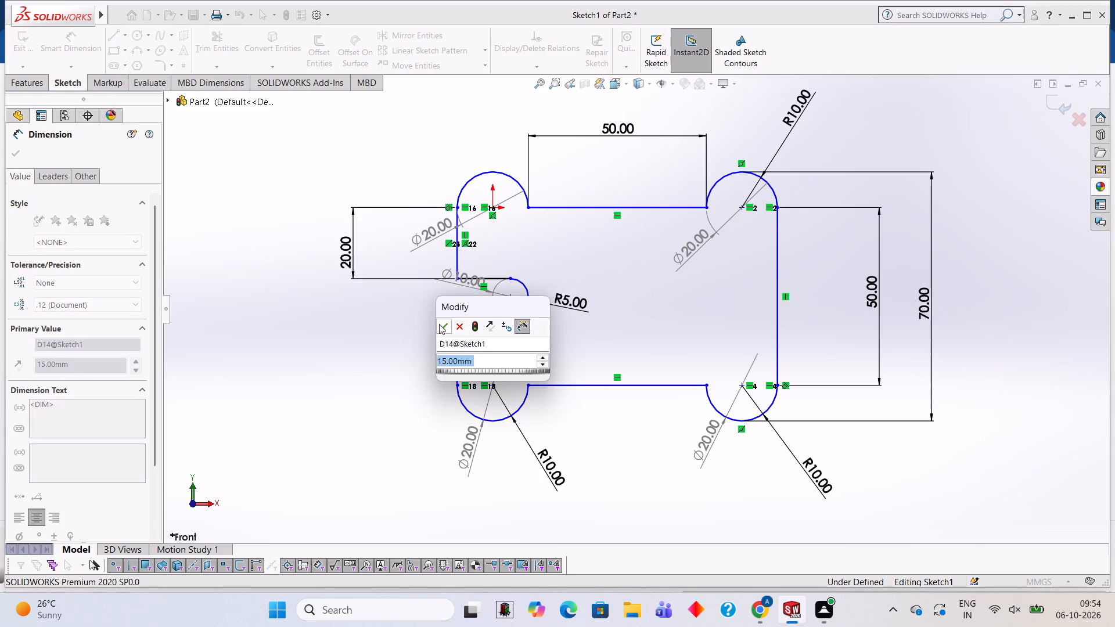
{"action": "left_click", "coordinate": [410, 315]}
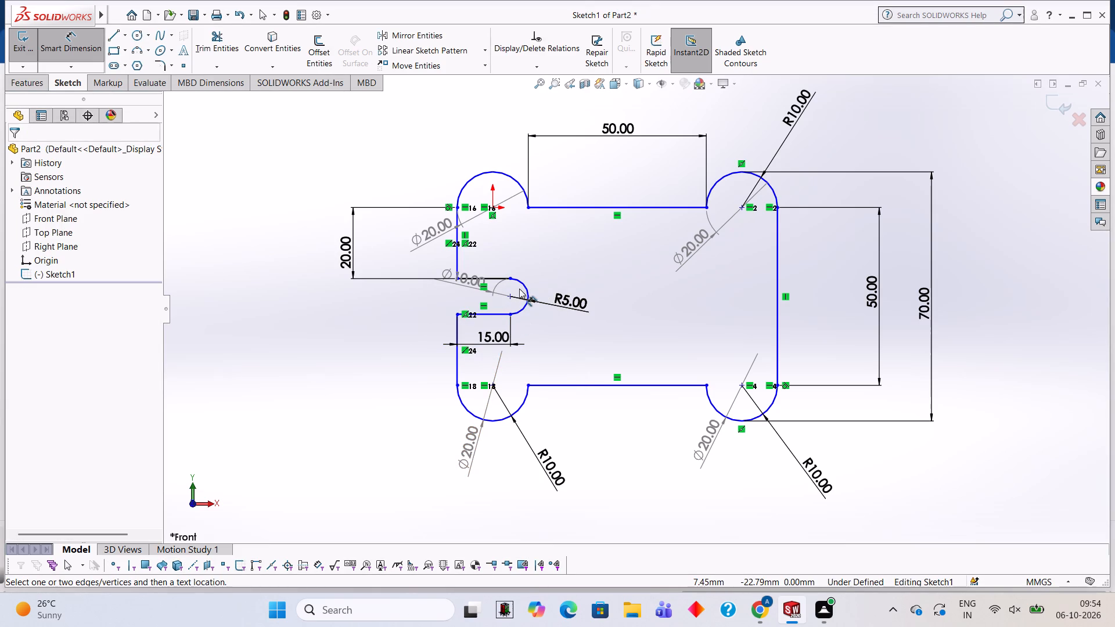
Dimension the horizontal distance between the lowest points of the profile's two bottom corner arcs.
{"action": "left_click", "coordinate": [493, 421]}
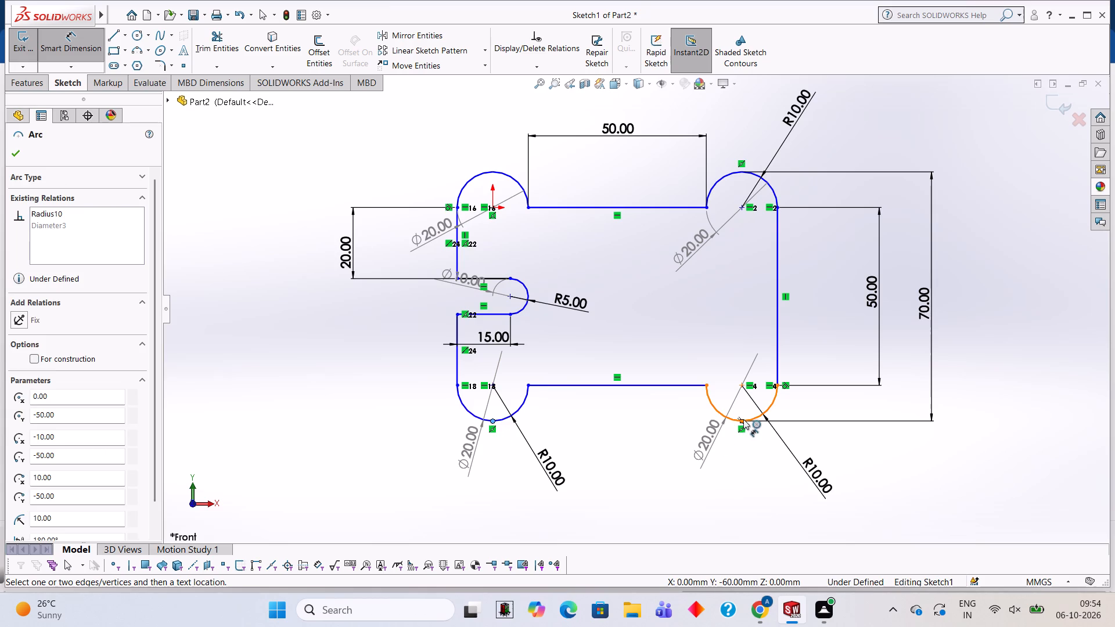
{"action": "left_click", "coordinate": [740, 419]}
{"action": "left_click", "coordinate": [629, 463]}
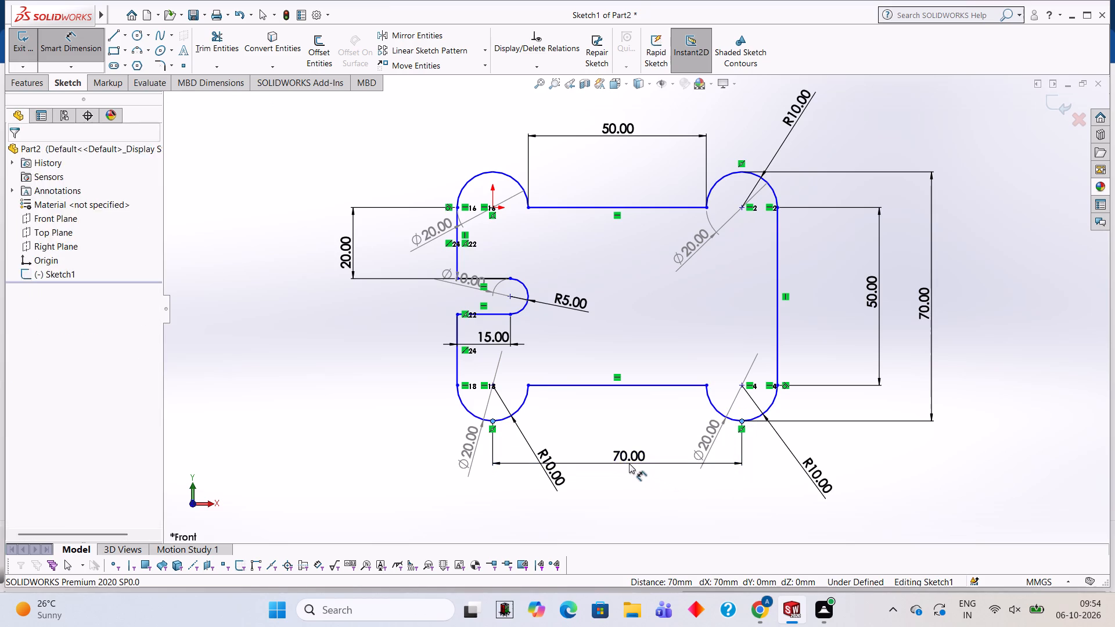
{"action": "left_click", "coordinate": [579, 445]}
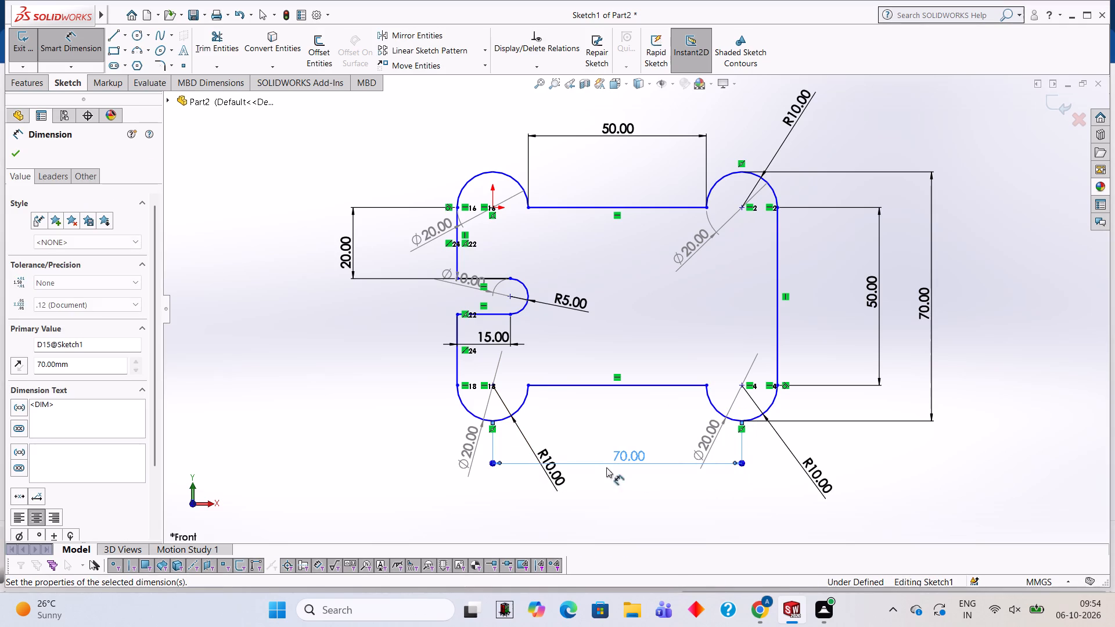
{"action": "left_click", "coordinate": [827, 442]}
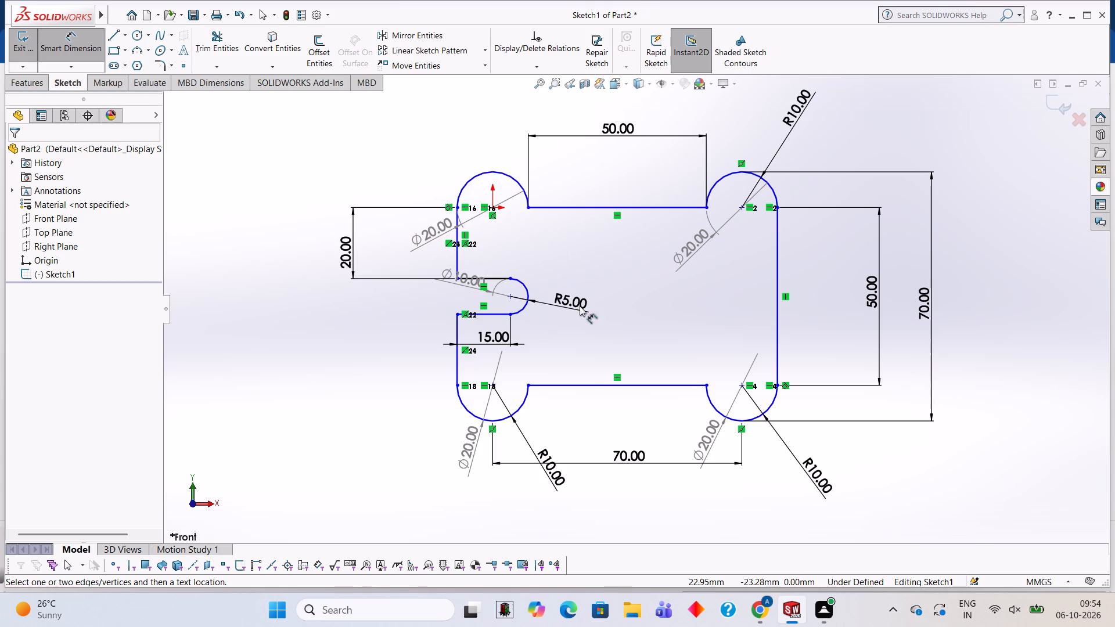
Dimension the width of the lower-left corner arc between its two endpoints, placing the dimension below the profile.
{"action": "left_click", "coordinate": [528, 385]}
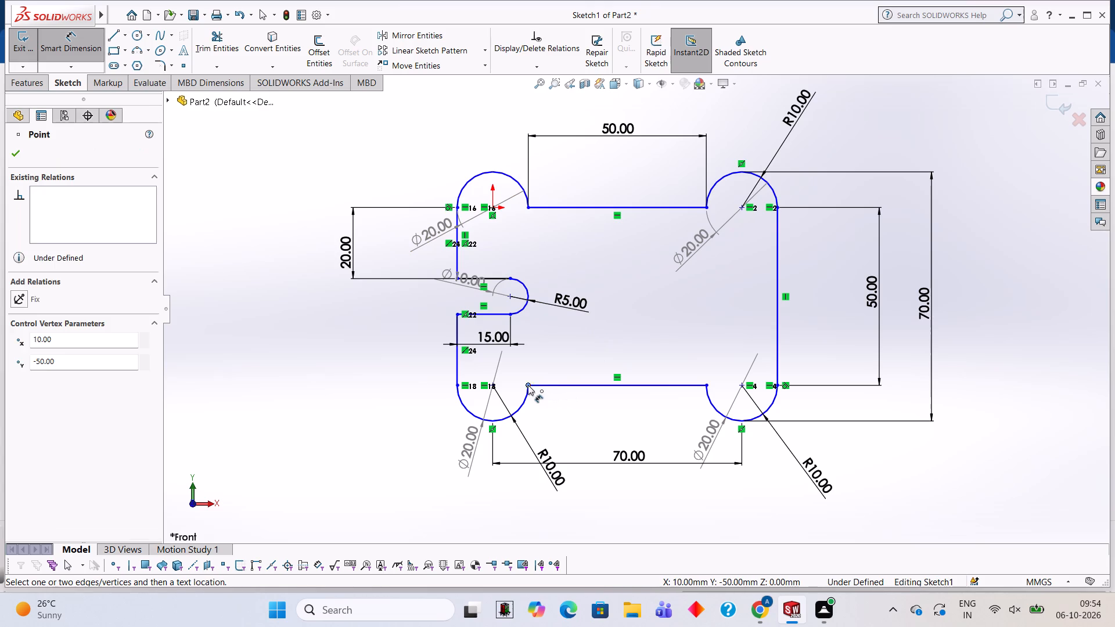
{"action": "left_click", "coordinate": [456, 385]}
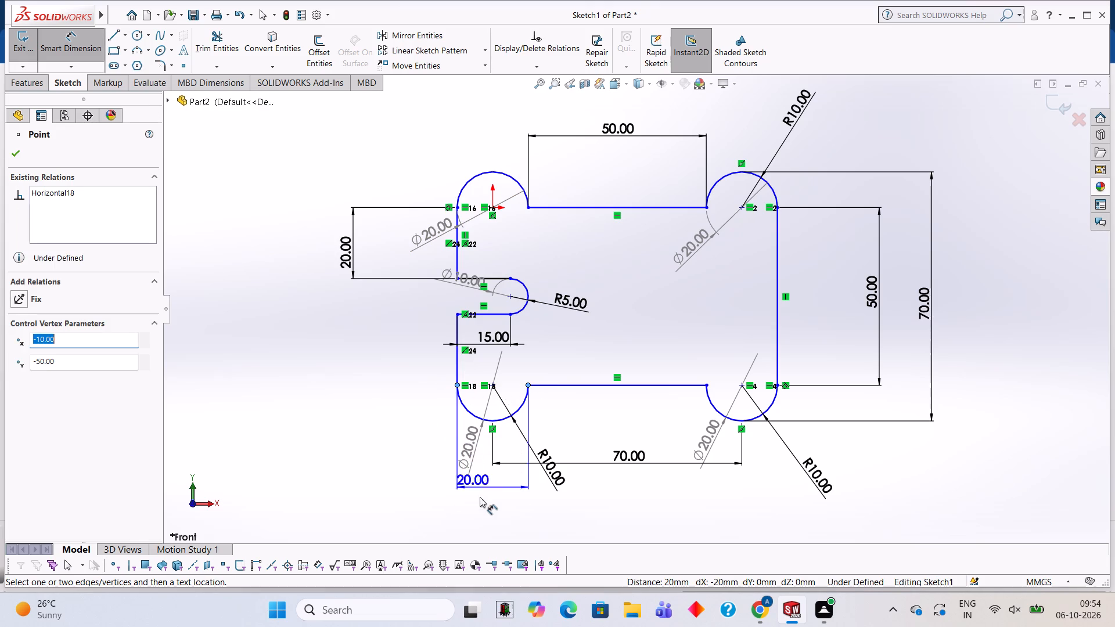
{"action": "left_click", "coordinate": [497, 501]}
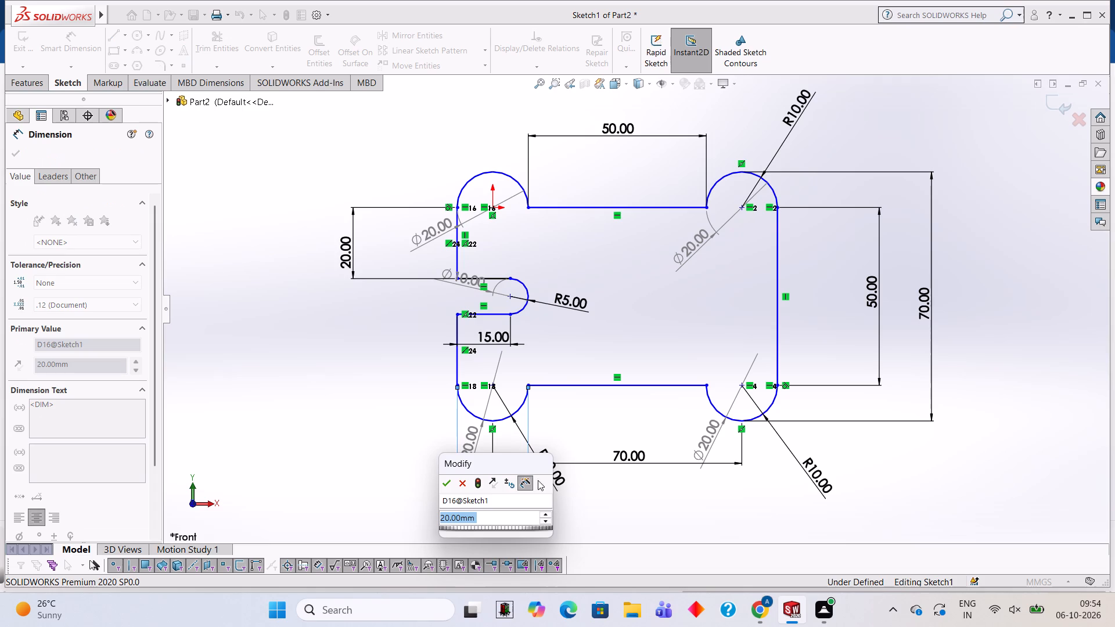
{"action": "left_click", "coordinate": [448, 478]}
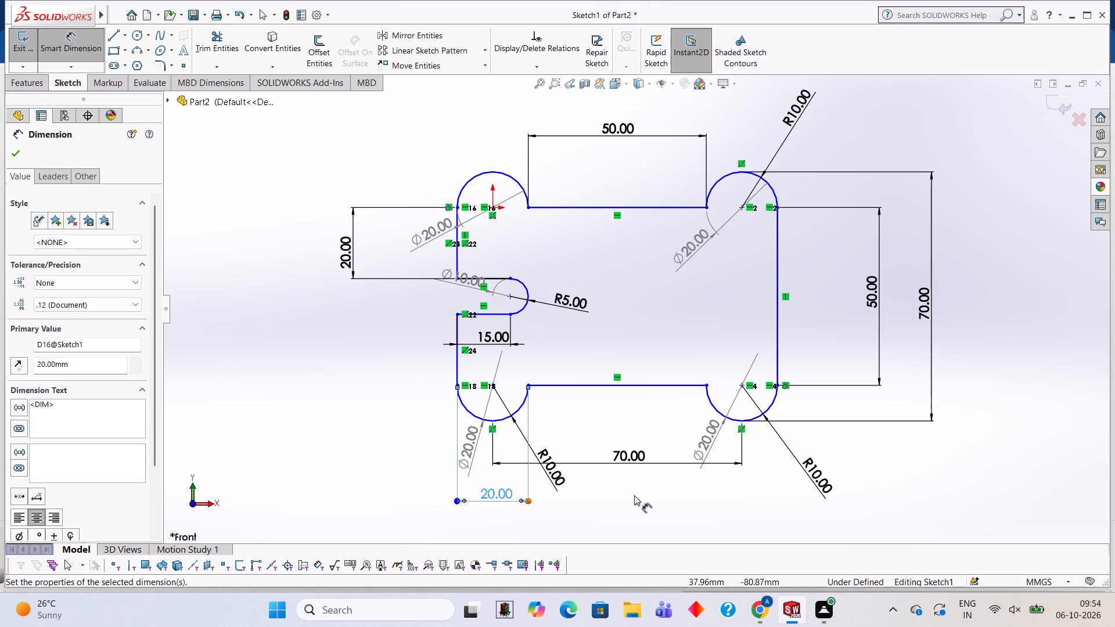
{"action": "left_click", "coordinate": [588, 426]}
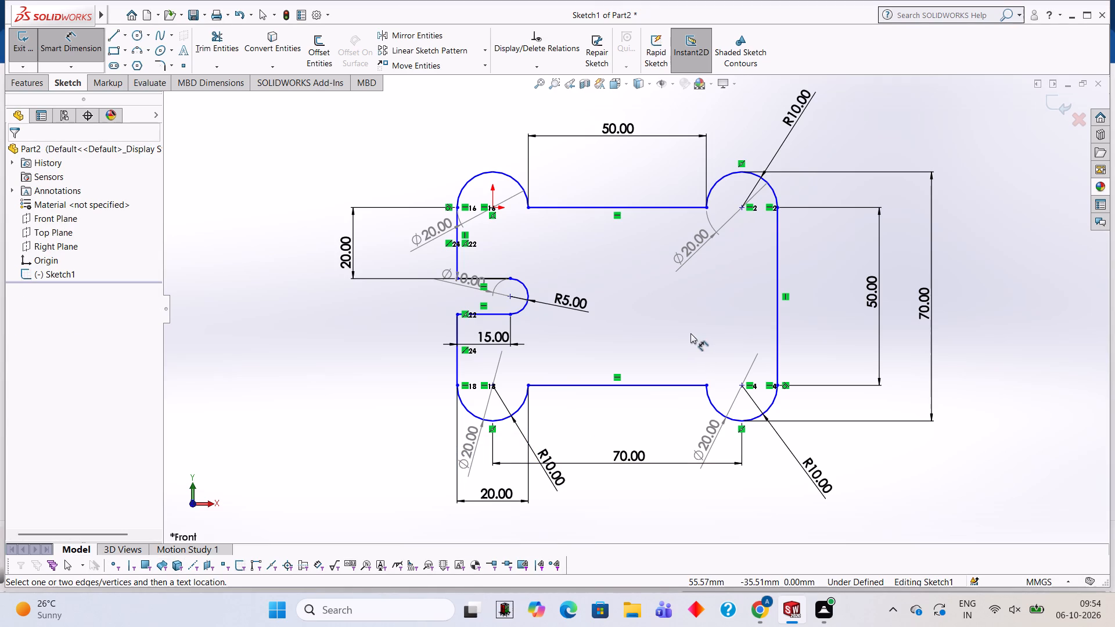
Dimension the vertical distance between the profile's top and bottom horizontal edges, placing it inside the profile.
{"action": "left_click", "coordinate": [626, 211]}
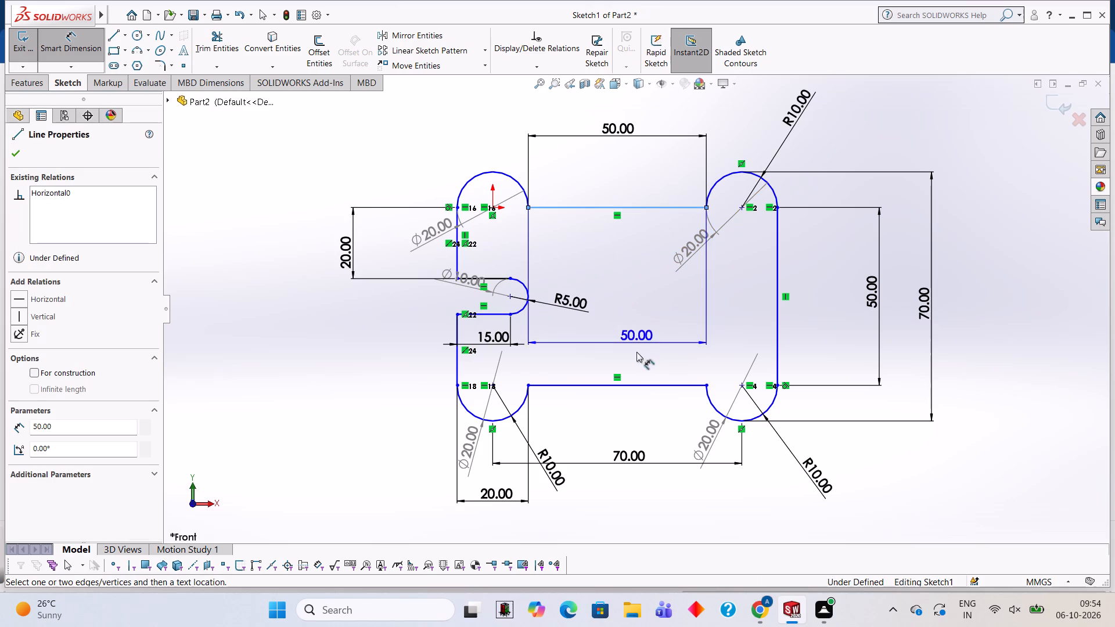
{"action": "left_click", "coordinate": [645, 386]}
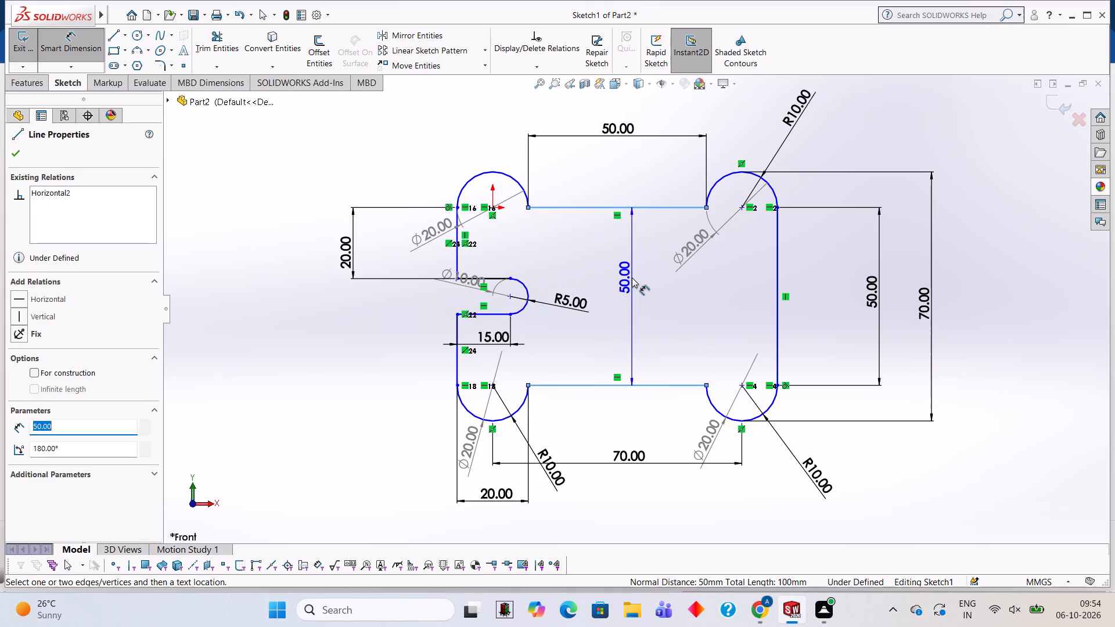
{"action": "left_click", "coordinate": [632, 278]}
{"action": "left_click", "coordinate": [587, 257]}
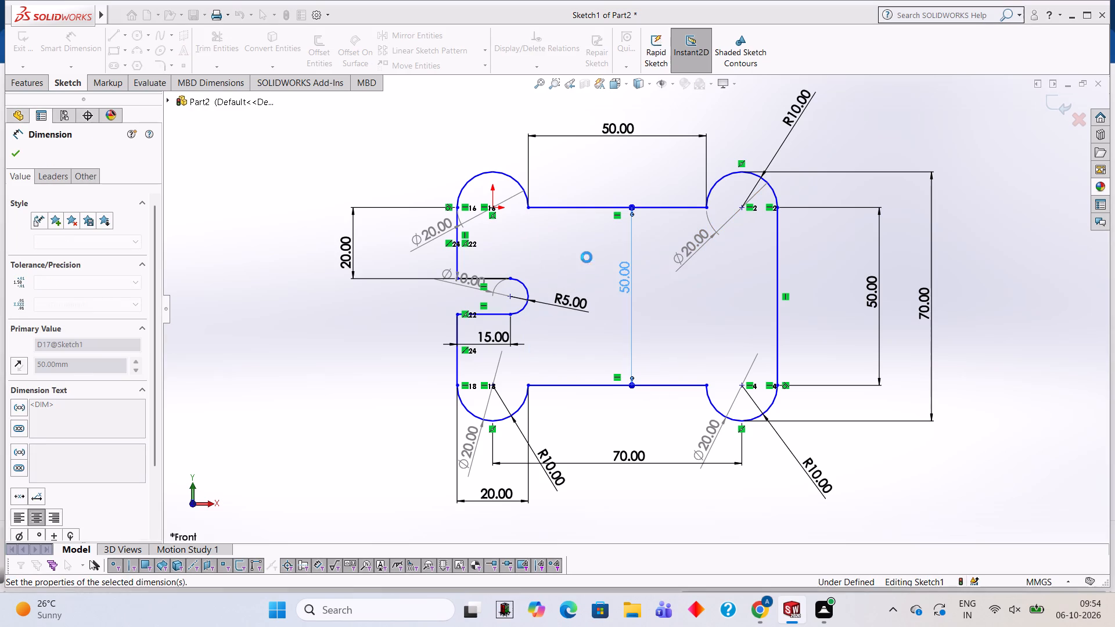
{"action": "left_click", "coordinate": [678, 287]}
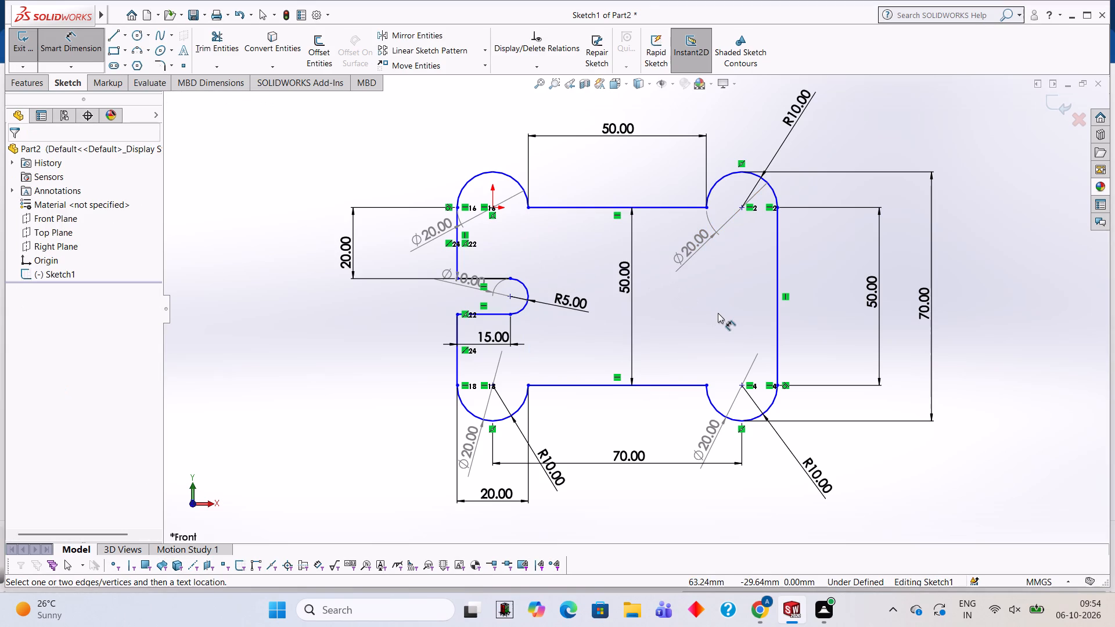
Dimension the vertical distance from the top of the upper-left corner arc to the midpoint of the slot's rounded end.
{"action": "left_click", "coordinate": [492, 170]}
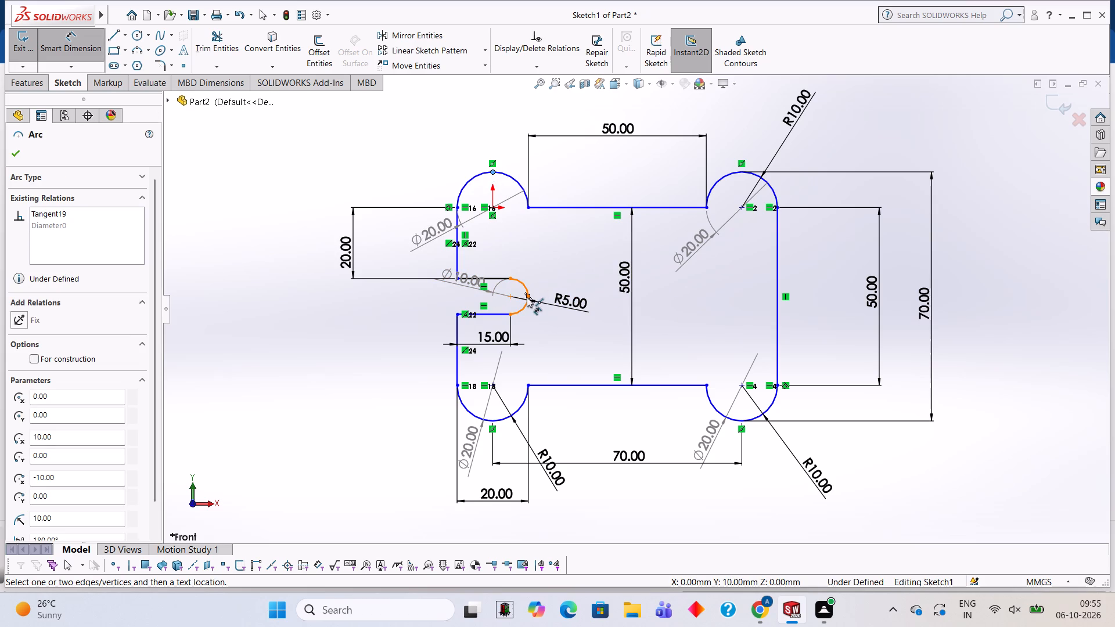
{"action": "left_click", "coordinate": [528, 295]}
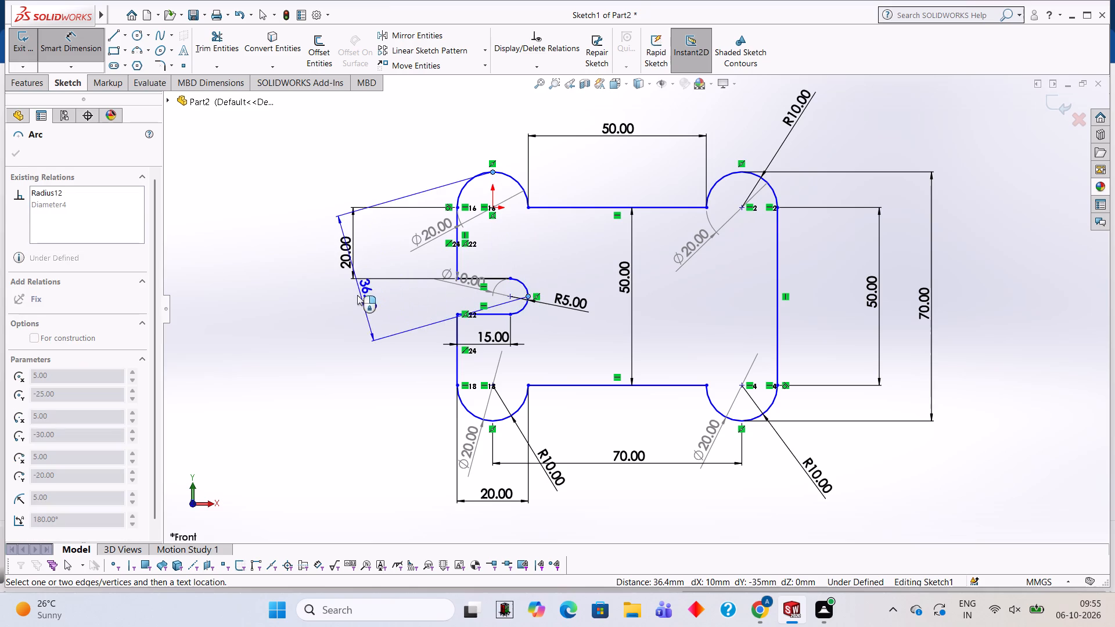
{"action": "left_click", "coordinate": [322, 257]}
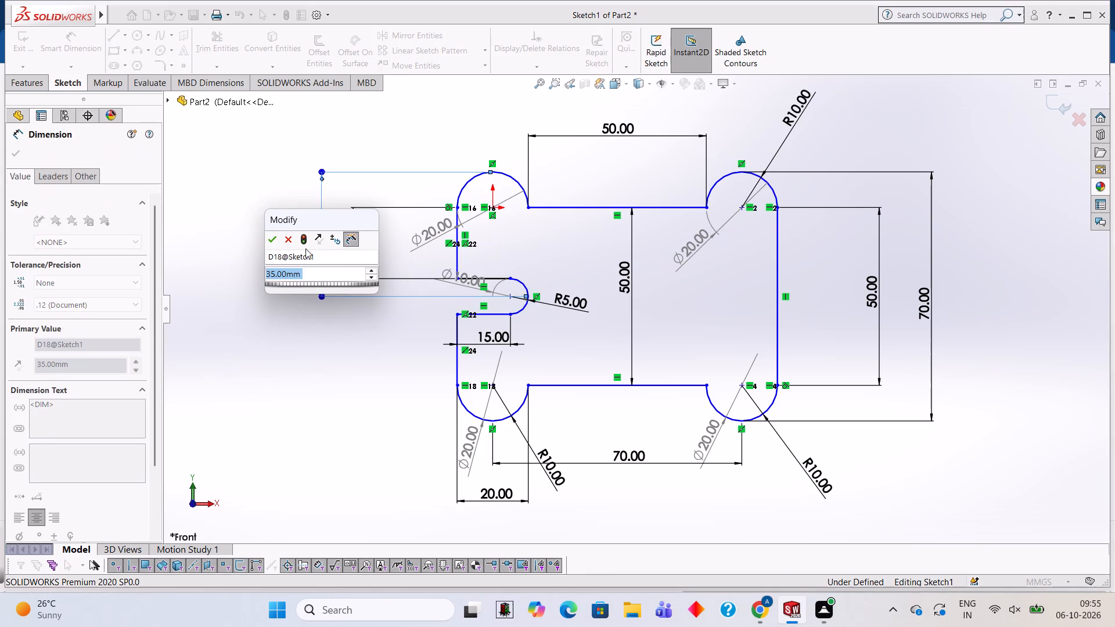
{"action": "left_click", "coordinate": [272, 239]}
{"action": "left_click", "coordinate": [389, 384]}
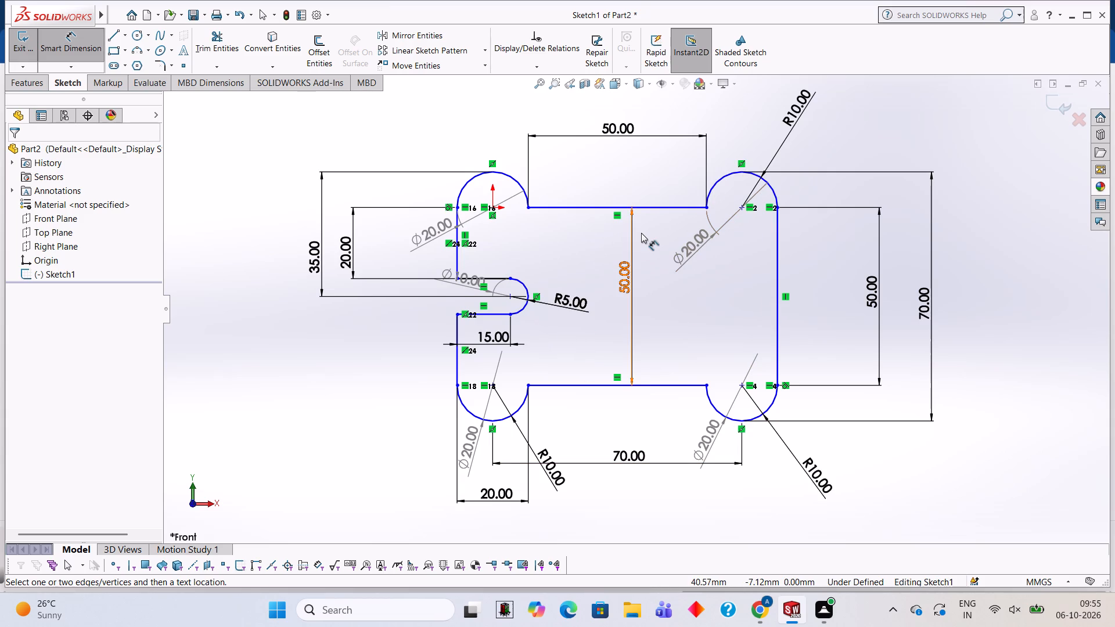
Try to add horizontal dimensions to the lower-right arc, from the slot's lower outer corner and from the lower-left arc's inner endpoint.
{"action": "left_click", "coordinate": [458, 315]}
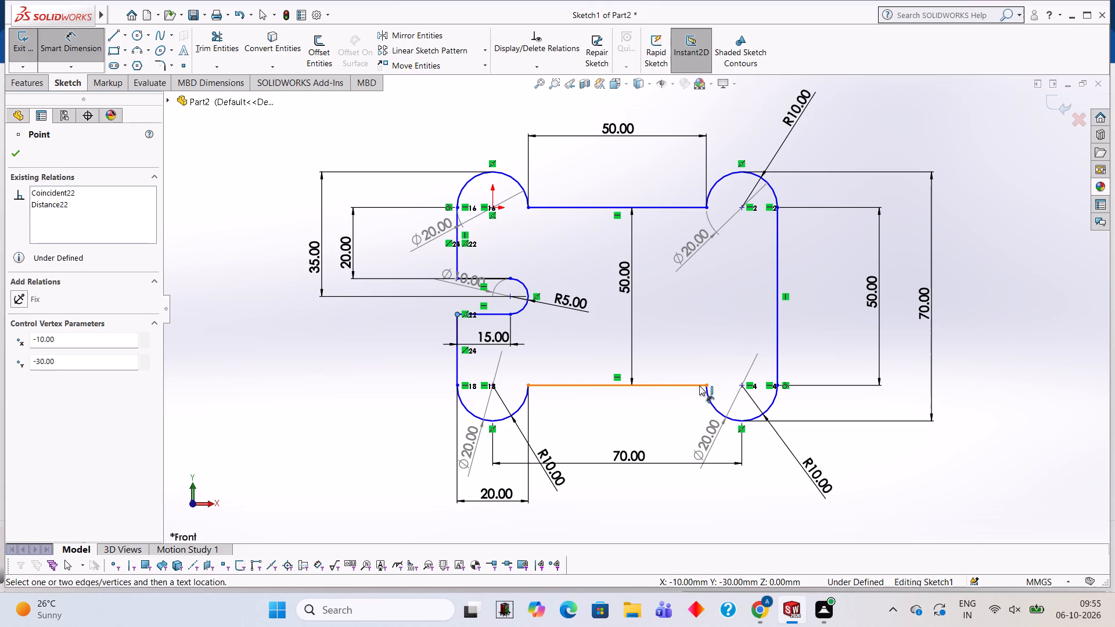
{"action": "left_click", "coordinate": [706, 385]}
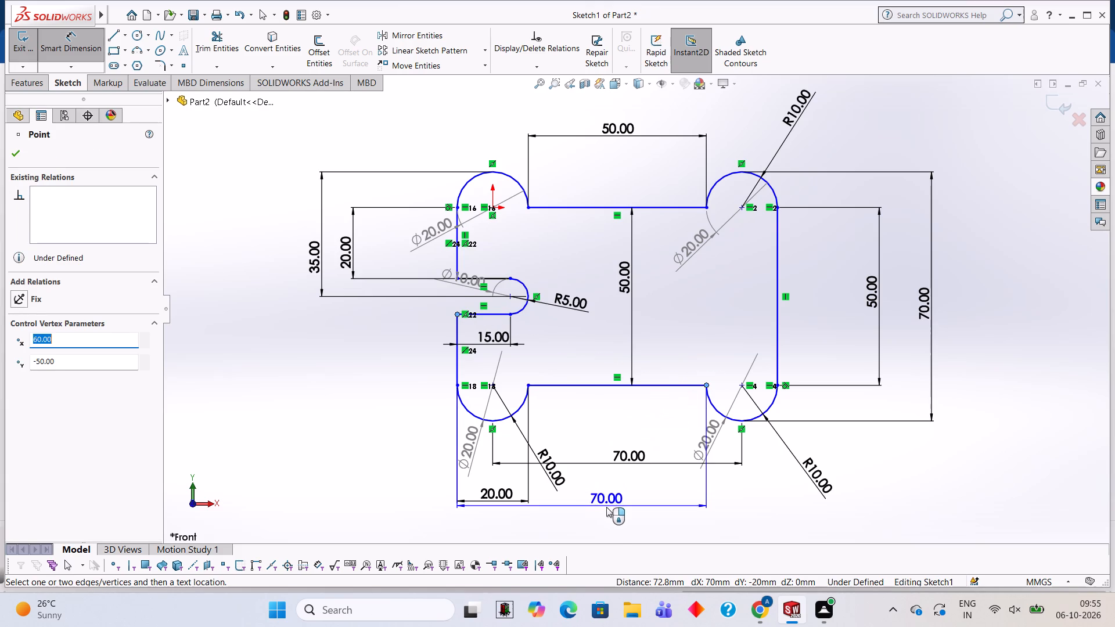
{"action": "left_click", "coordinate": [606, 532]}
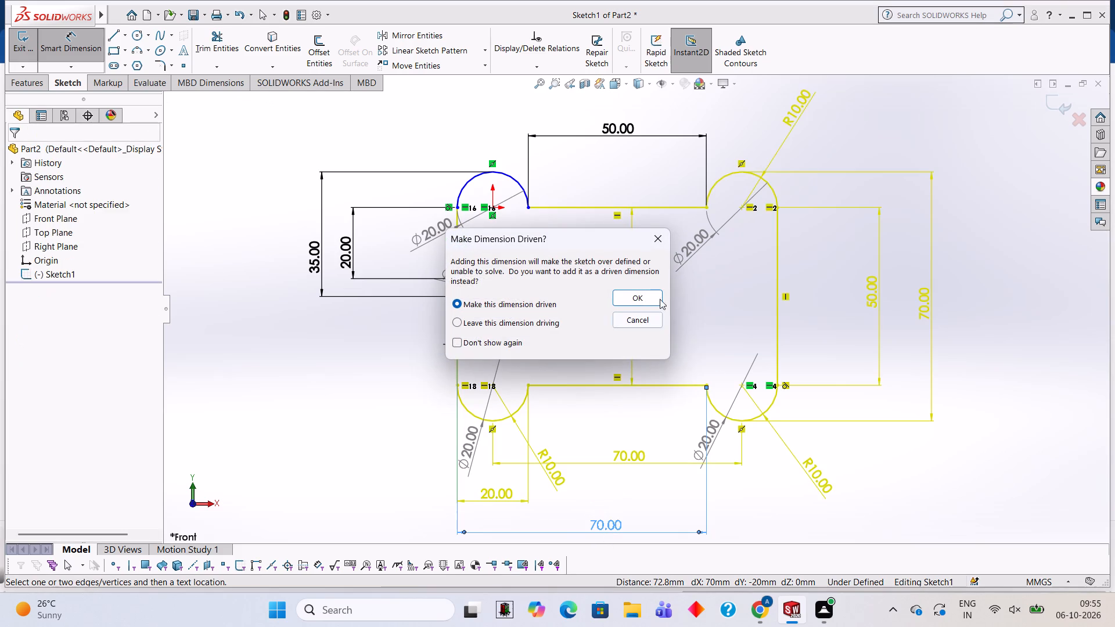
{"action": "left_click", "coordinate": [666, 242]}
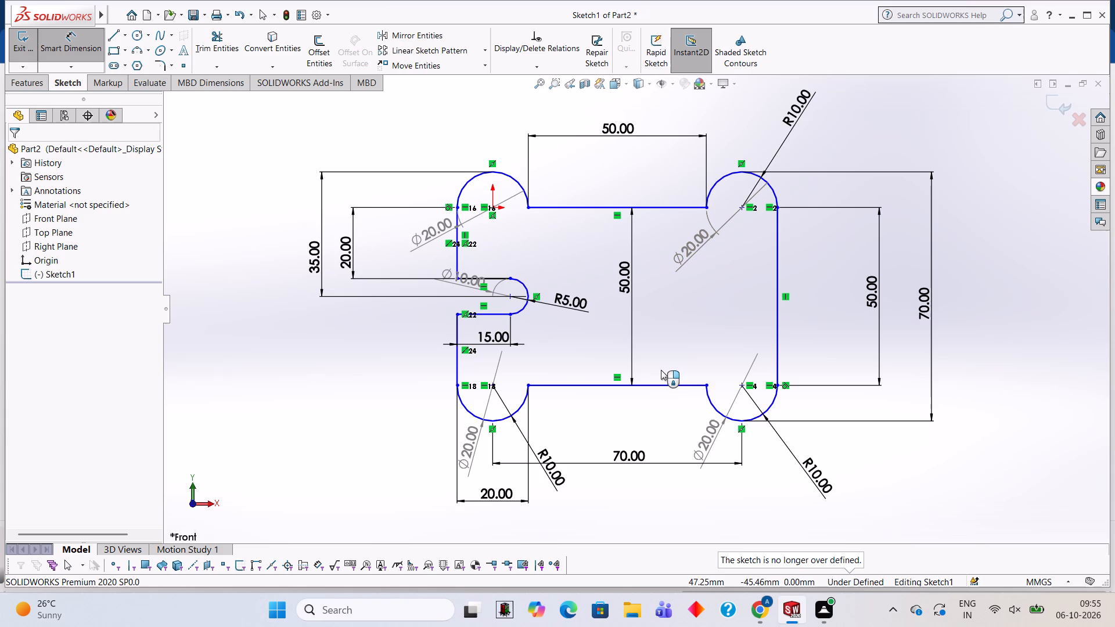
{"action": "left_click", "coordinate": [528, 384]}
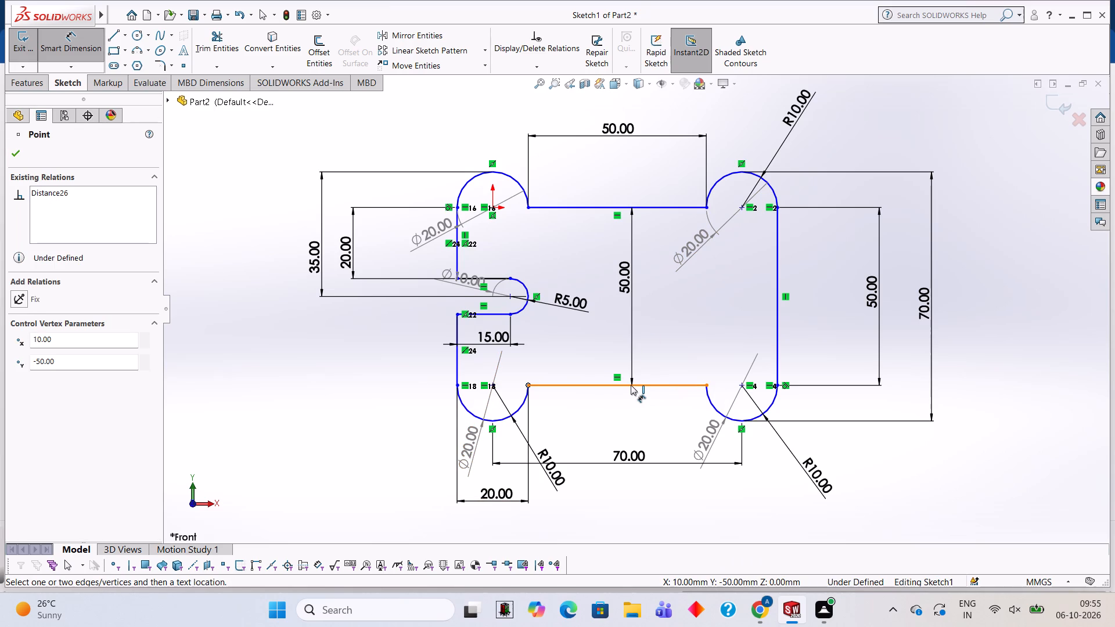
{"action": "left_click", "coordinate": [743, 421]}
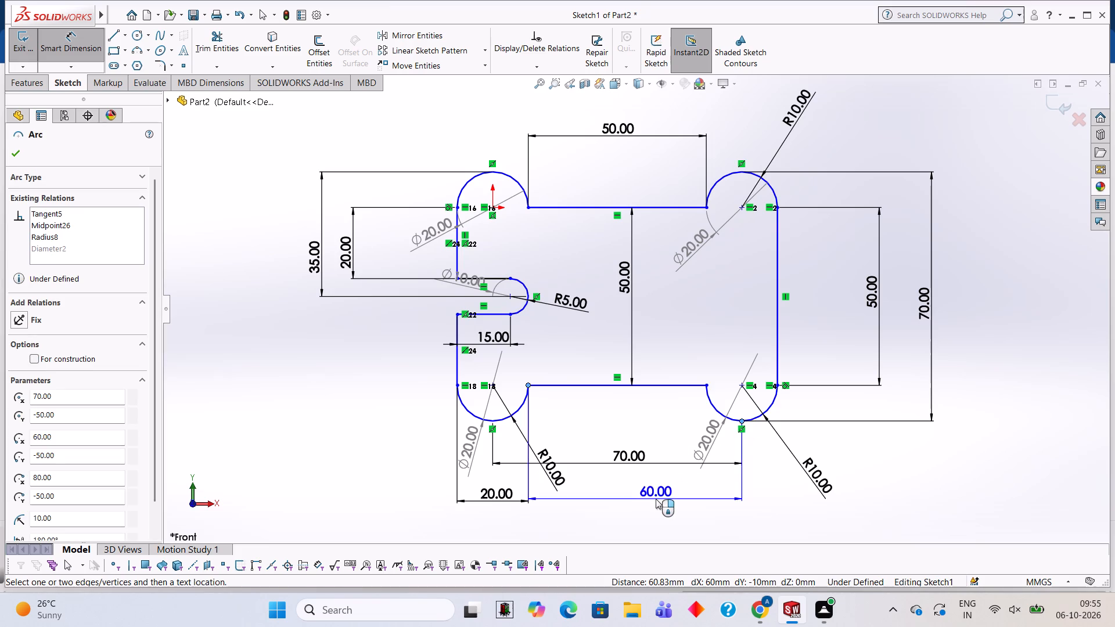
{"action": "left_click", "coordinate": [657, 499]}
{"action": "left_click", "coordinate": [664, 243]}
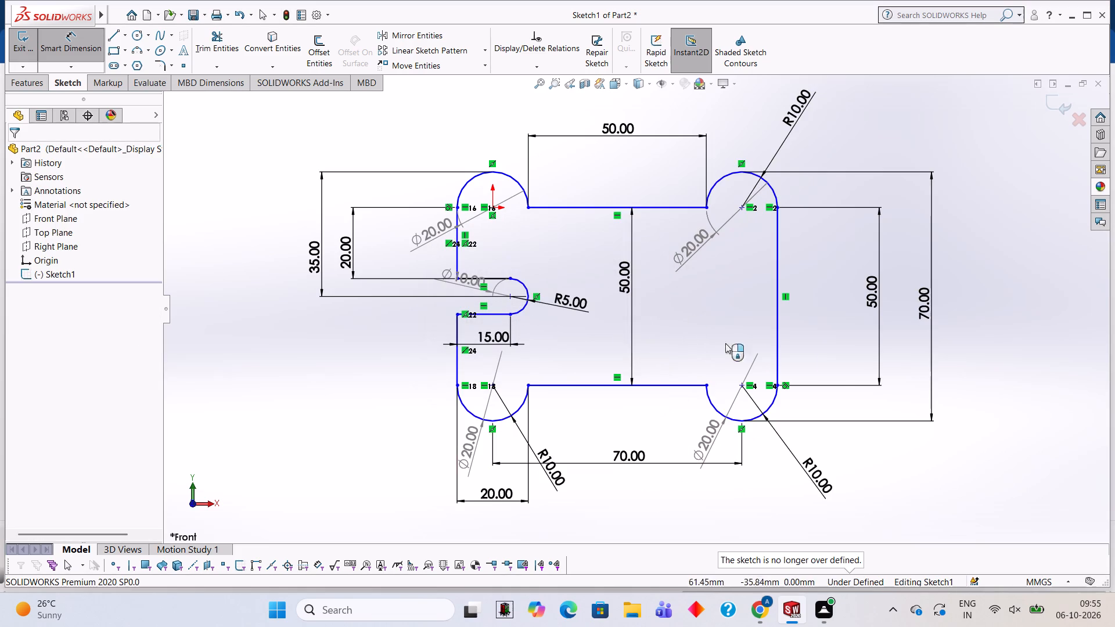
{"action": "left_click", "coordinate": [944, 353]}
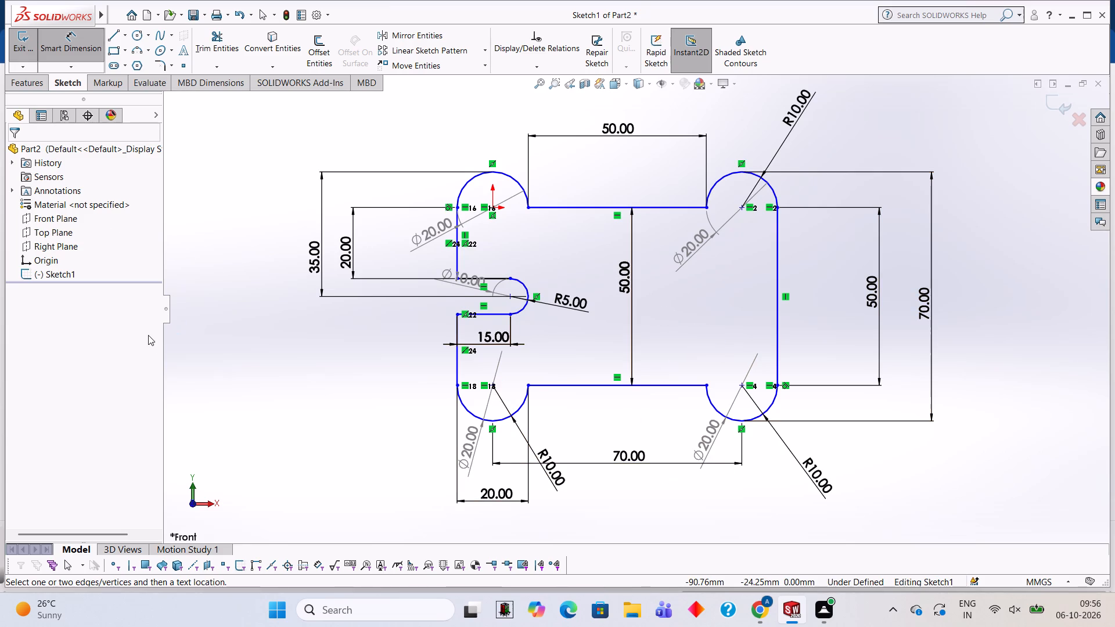
Extrude the profile as a blind boss 15 mm deep.
{"action": "left_click", "coordinate": [13, 88]}
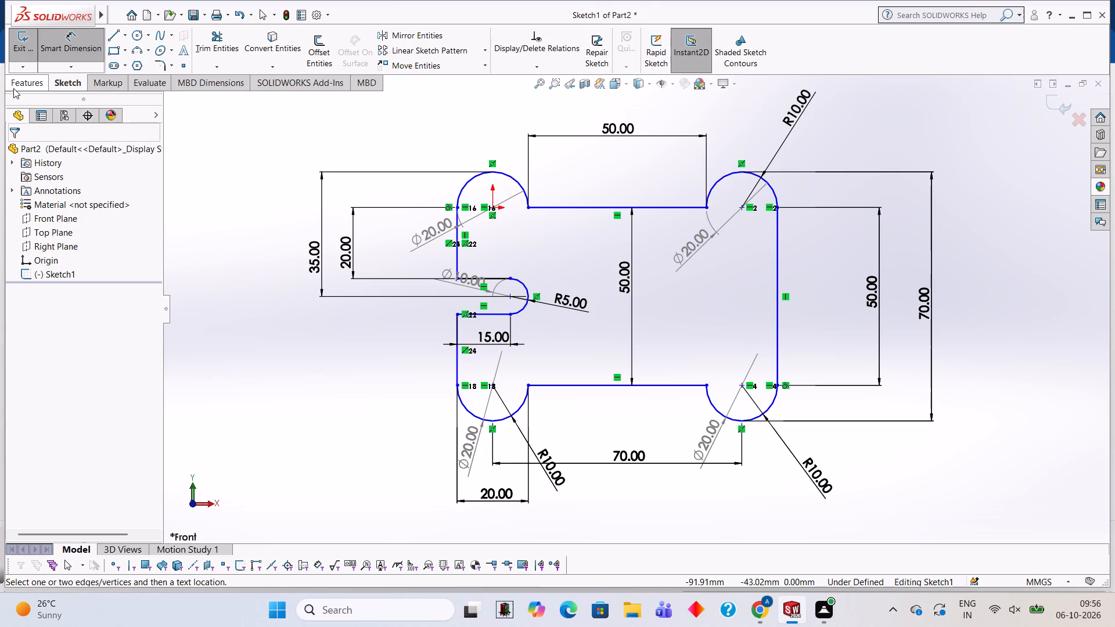
{"action": "left_click", "coordinate": [41, 54]}
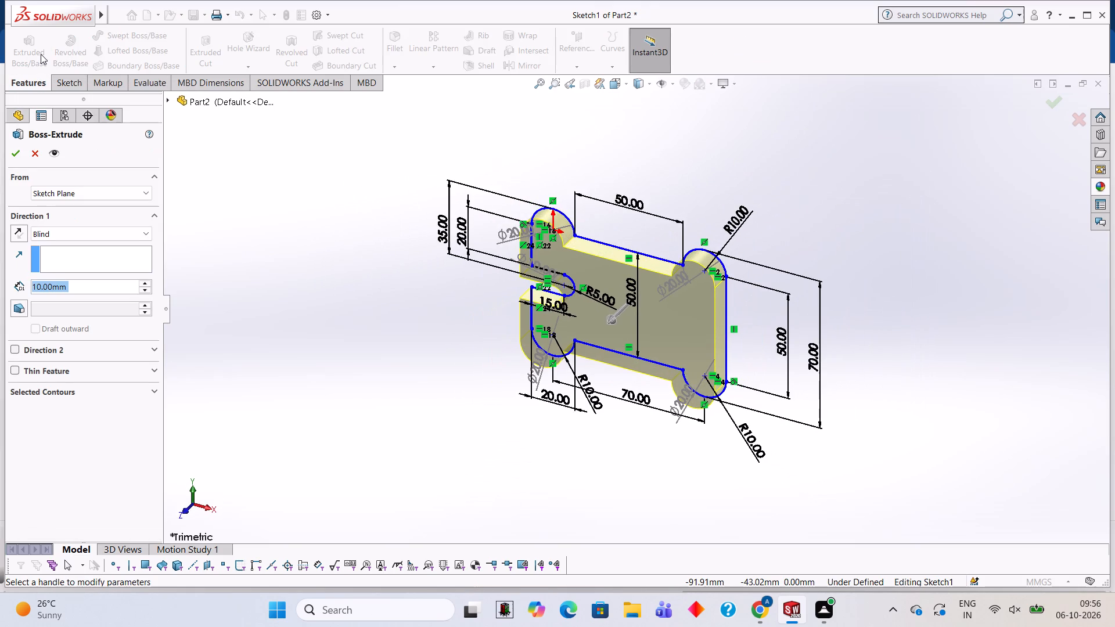
{"action": "type", "text": "15"}
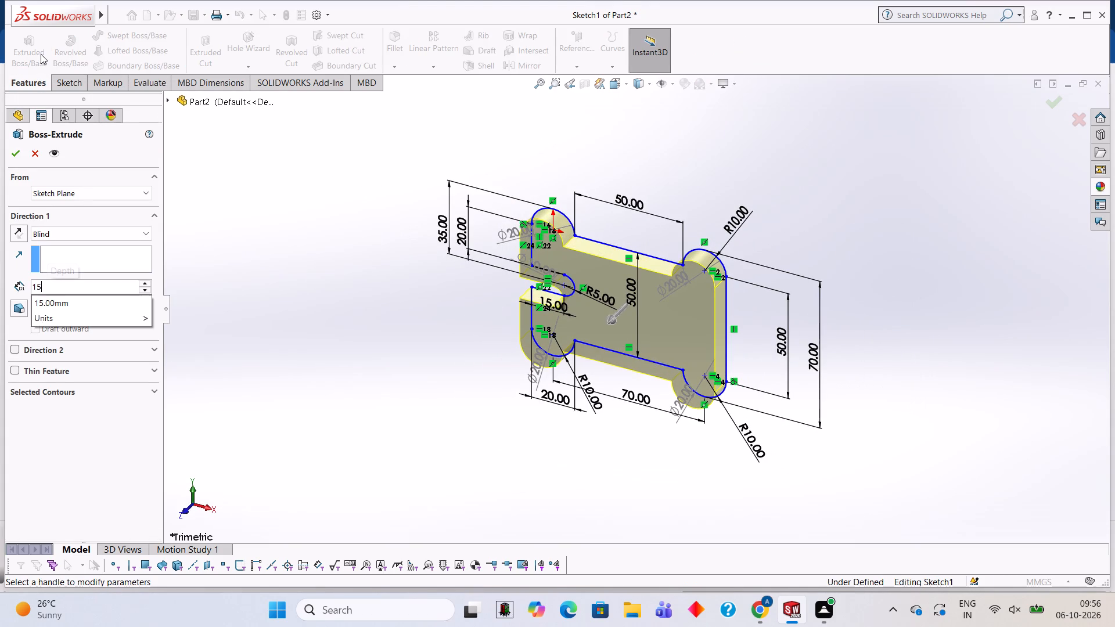
{"action": "key", "text": "Return"}
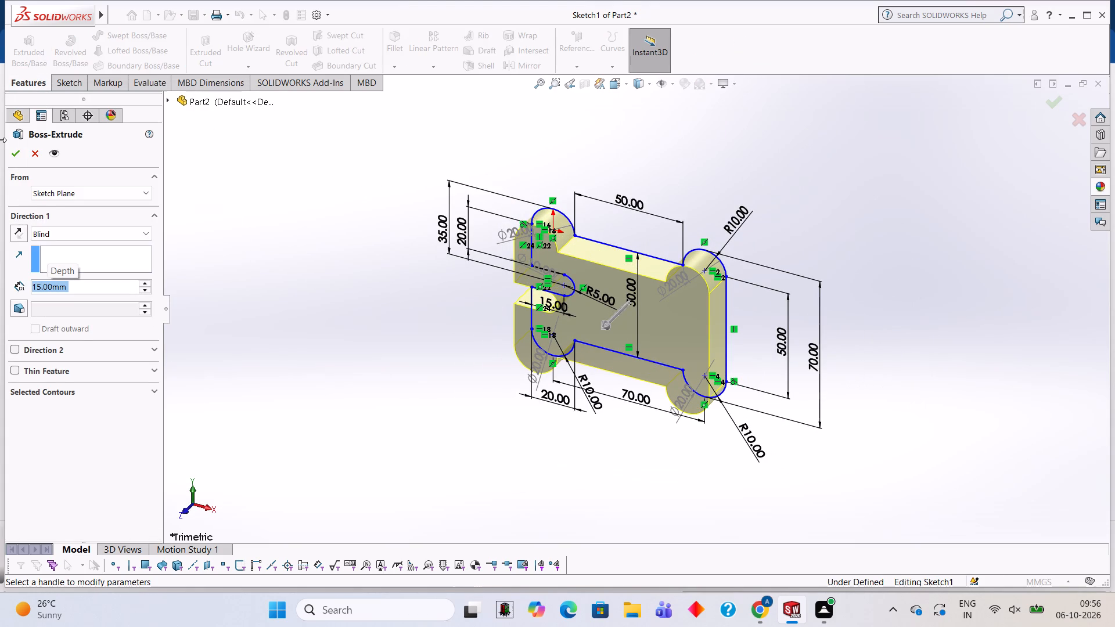
{"action": "left_click", "coordinate": [18, 156]}
{"action": "left_click", "coordinate": [308, 240]}
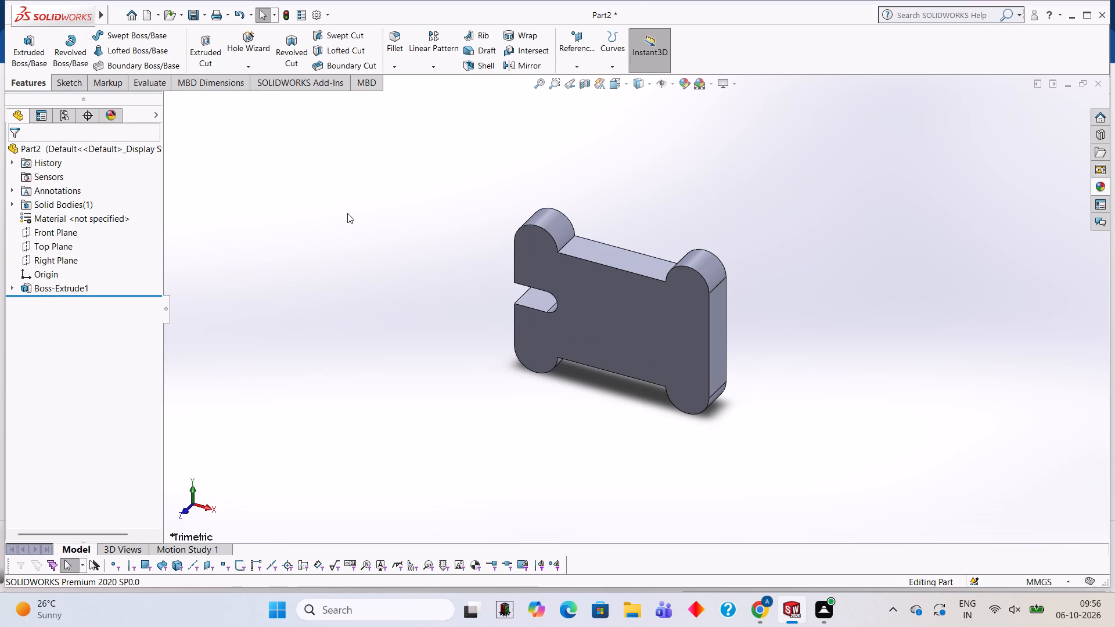
Start a sketch on the plate's front face and draw a 10 mm diameter circle centred on the upper-left lobe at the origin.
{"action": "middle_click_drag", "start_coordinate": [491, 347], "coordinate": [536, 299]}
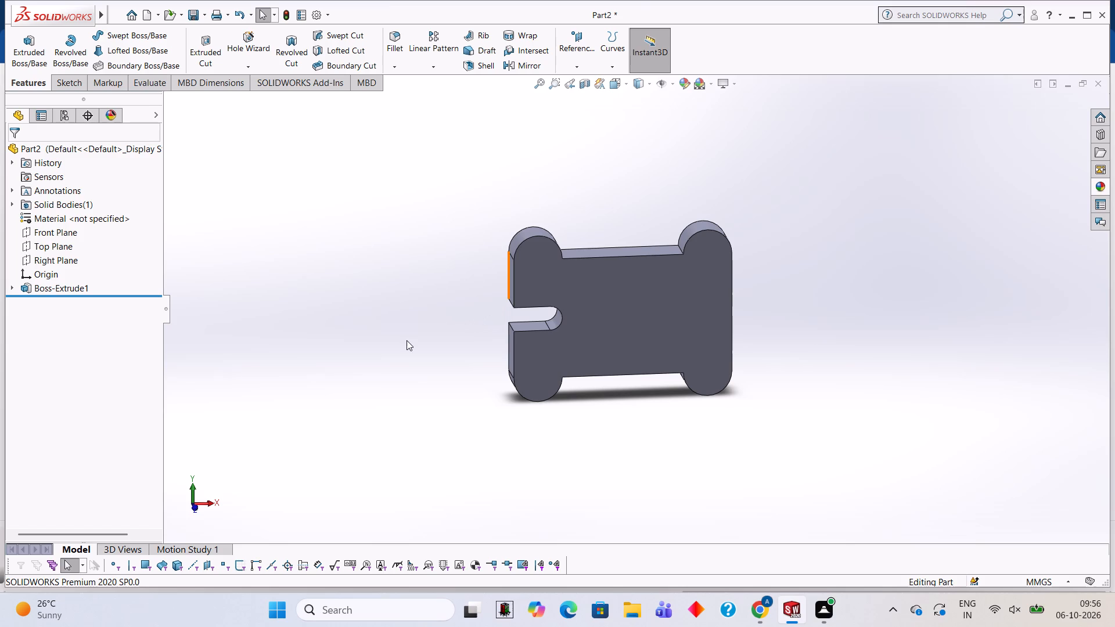
{"action": "left_click", "coordinate": [619, 304]}
{"action": "left_click", "coordinate": [671, 270]}
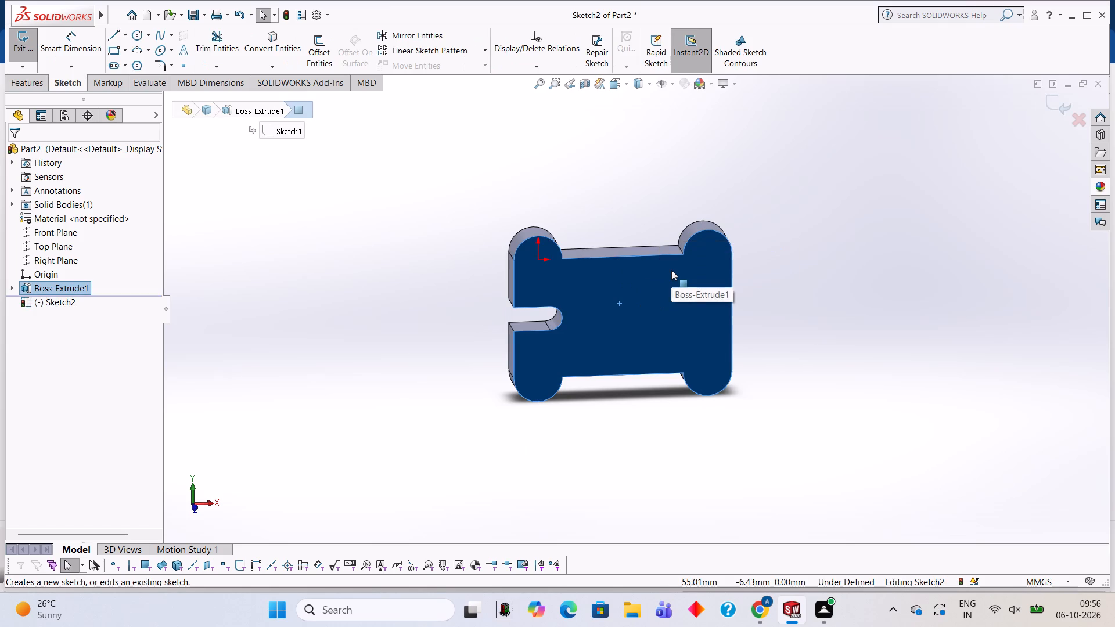
{"action": "key", "text": "ctrl+8"}
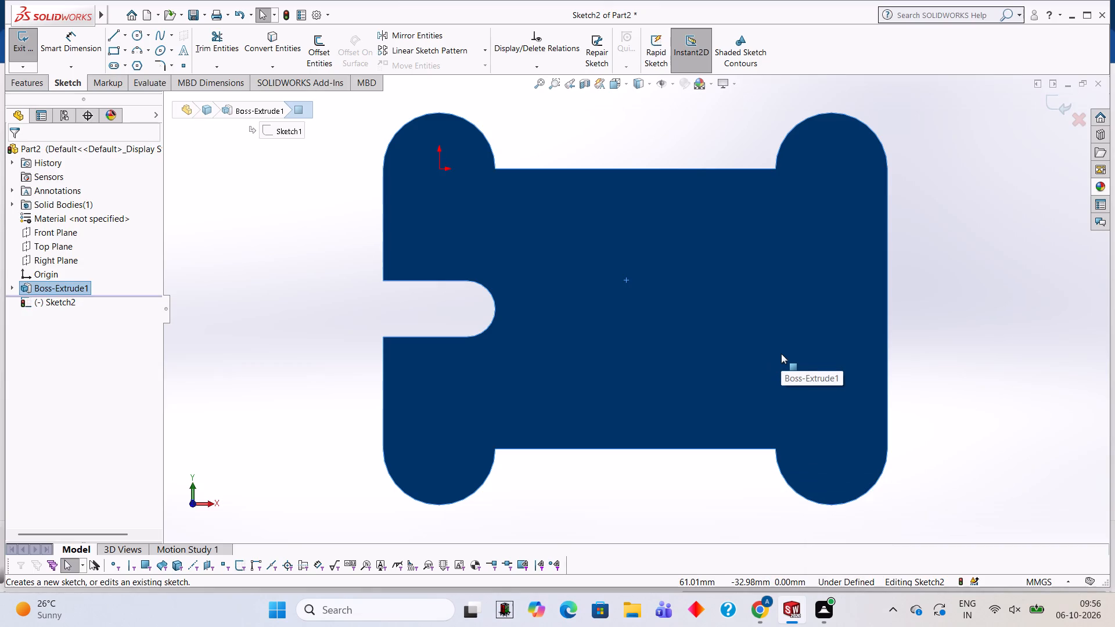
{"action": "left_click", "coordinate": [138, 28]}
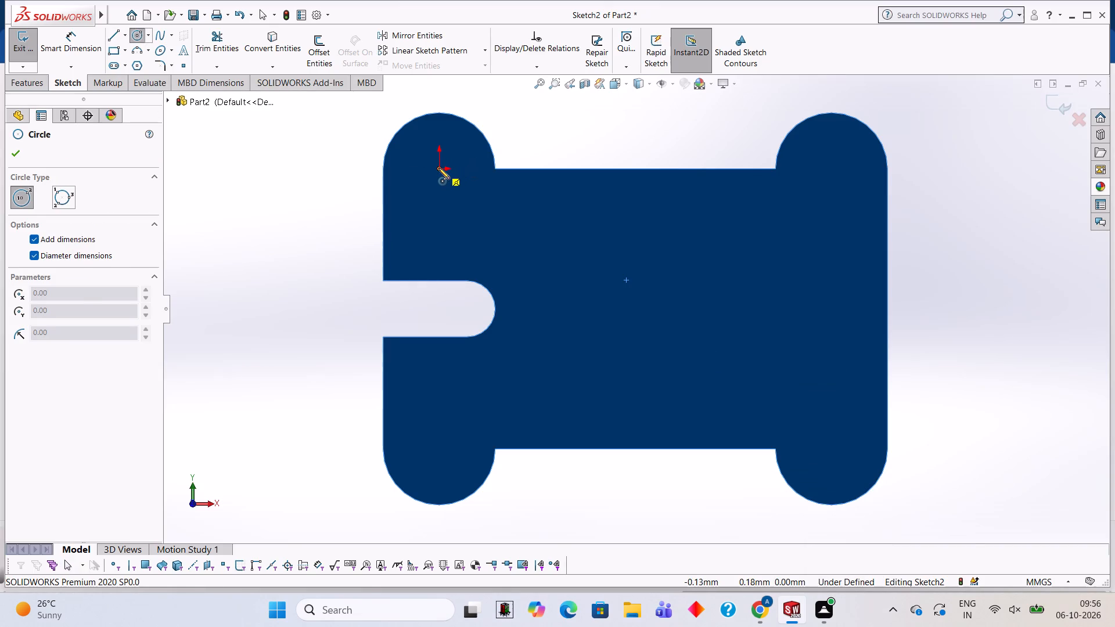
{"action": "left_click", "coordinate": [438, 168]}
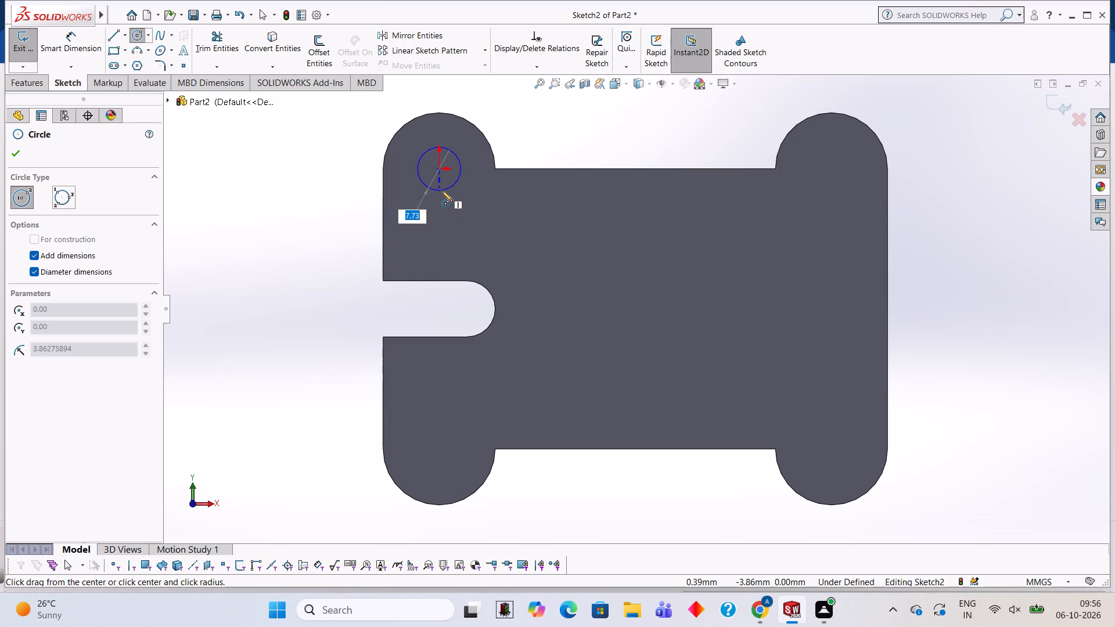
{"action": "type", "text": "10"}
{"action": "key", "text": "Return"}
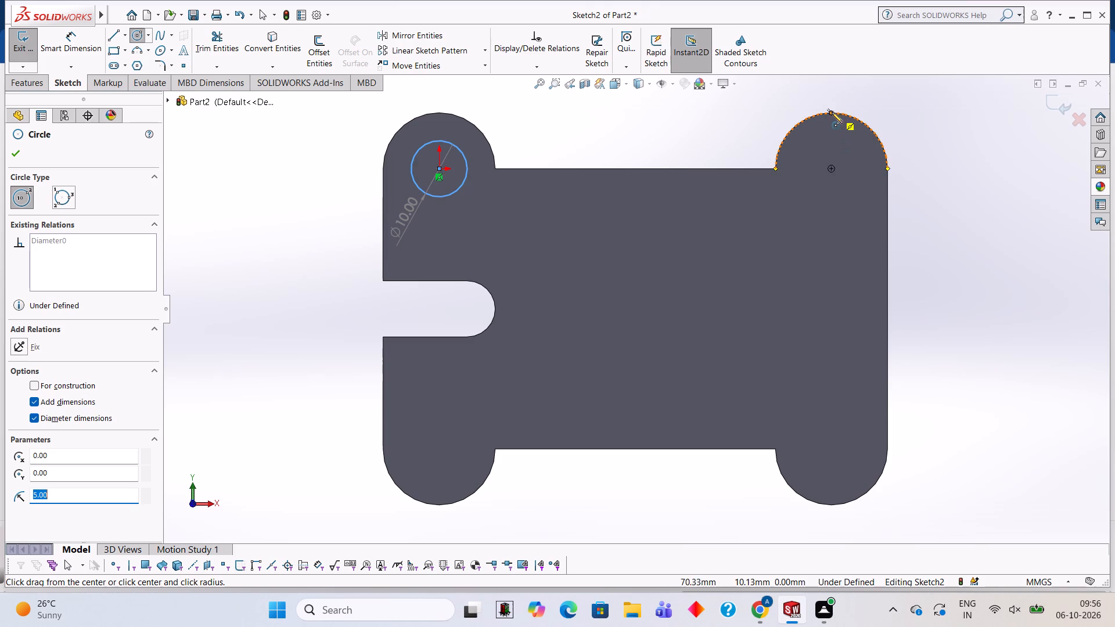
Draw 10 mm diameter circles concentric with the upper-right, lower-right and lower-left corner lobes.
{"action": "left_click", "coordinate": [831, 170]}
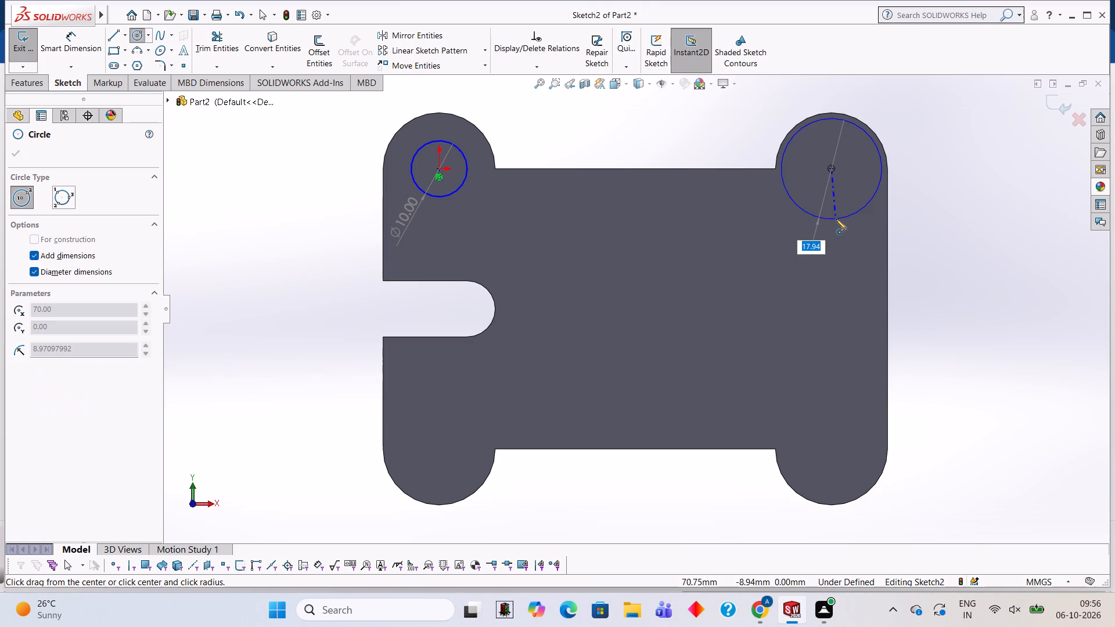
{"action": "type", "text": "10"}
{"action": "key", "text": "Return"}
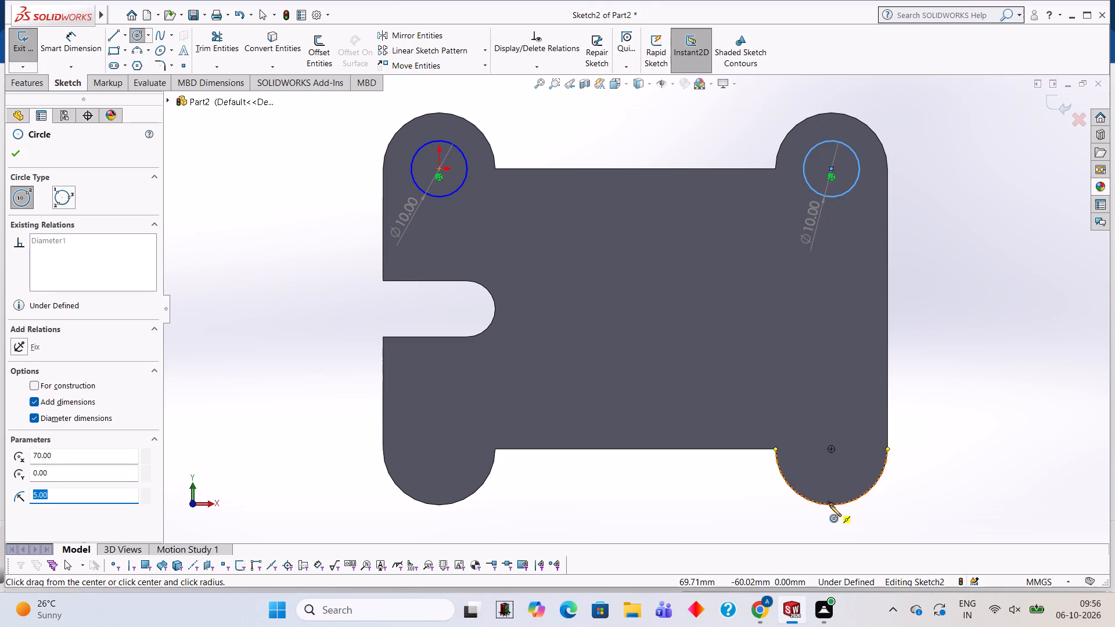
{"action": "left_click", "coordinate": [830, 450]}
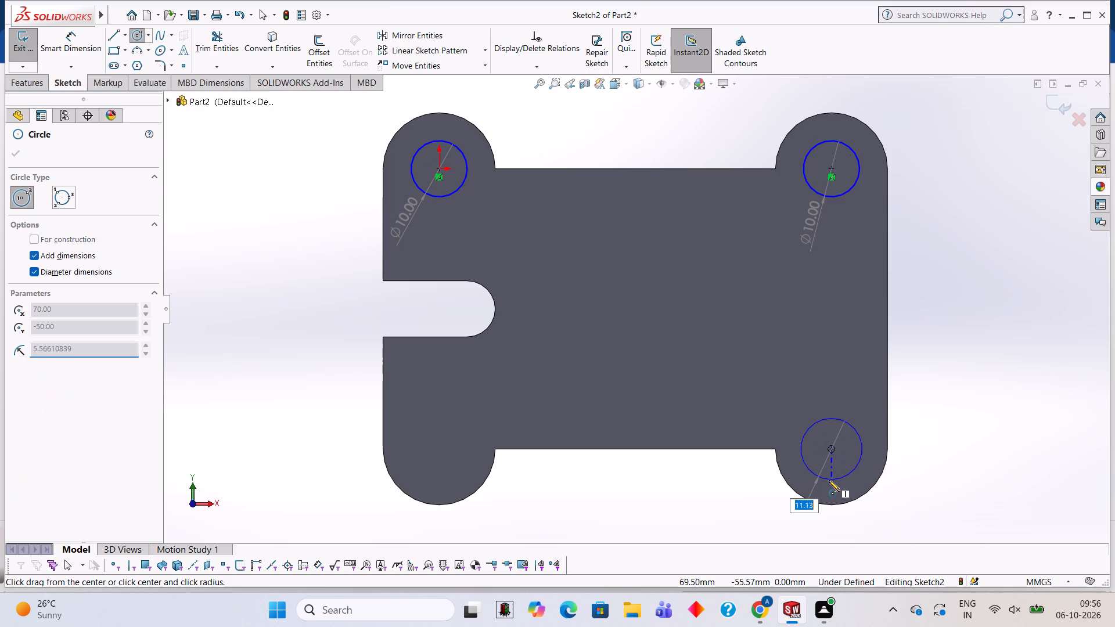
{"action": "type", "text": "10"}
{"action": "key", "text": "Return"}
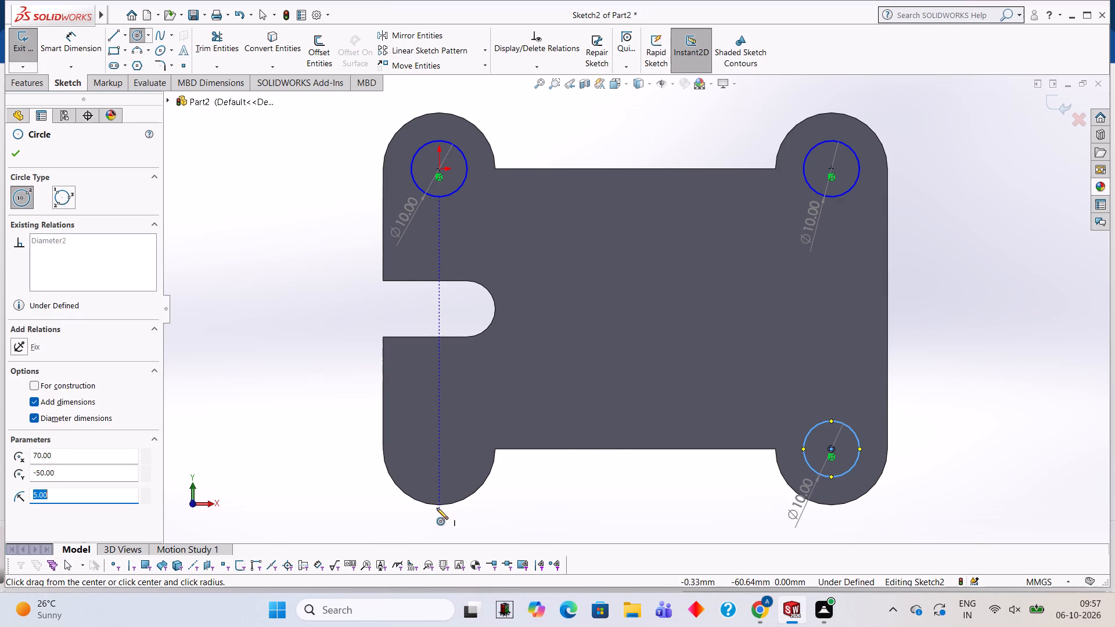
{"action": "left_click", "coordinate": [438, 449]}
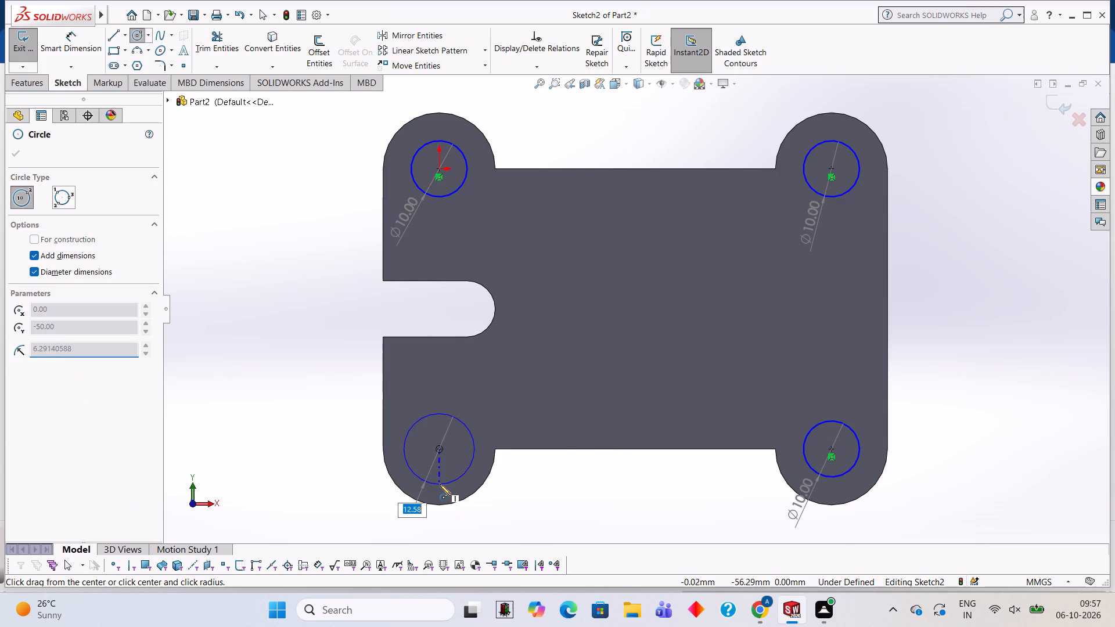
{"action": "type", "text": "10"}
{"action": "key", "text": "Return"}
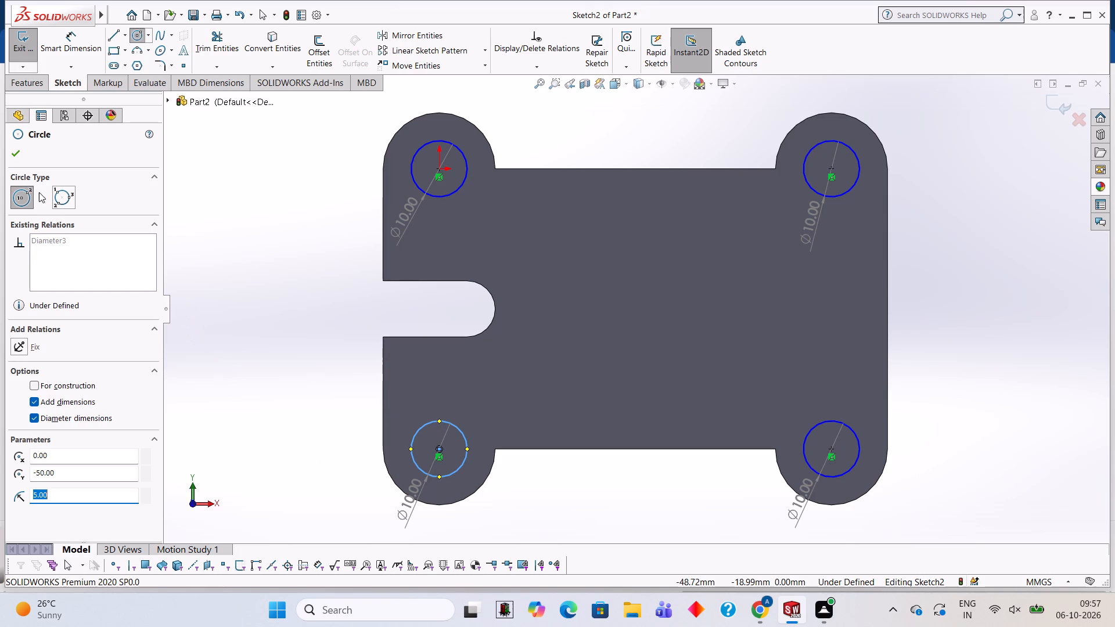
Cut-extrude the four corner circles as blind holes 15 mm deep through the plate.
{"action": "left_click", "coordinate": [42, 77]}
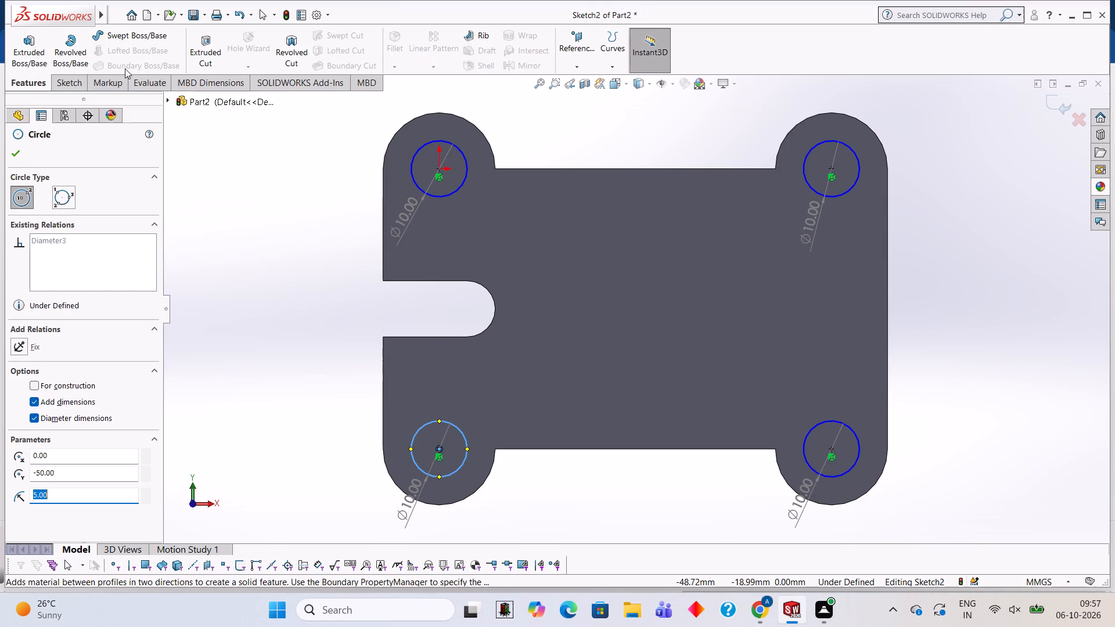
{"action": "left_click", "coordinate": [206, 56]}
{"action": "middle_click_drag", "start_coordinate": [322, 264], "coordinate": [350, 275]}
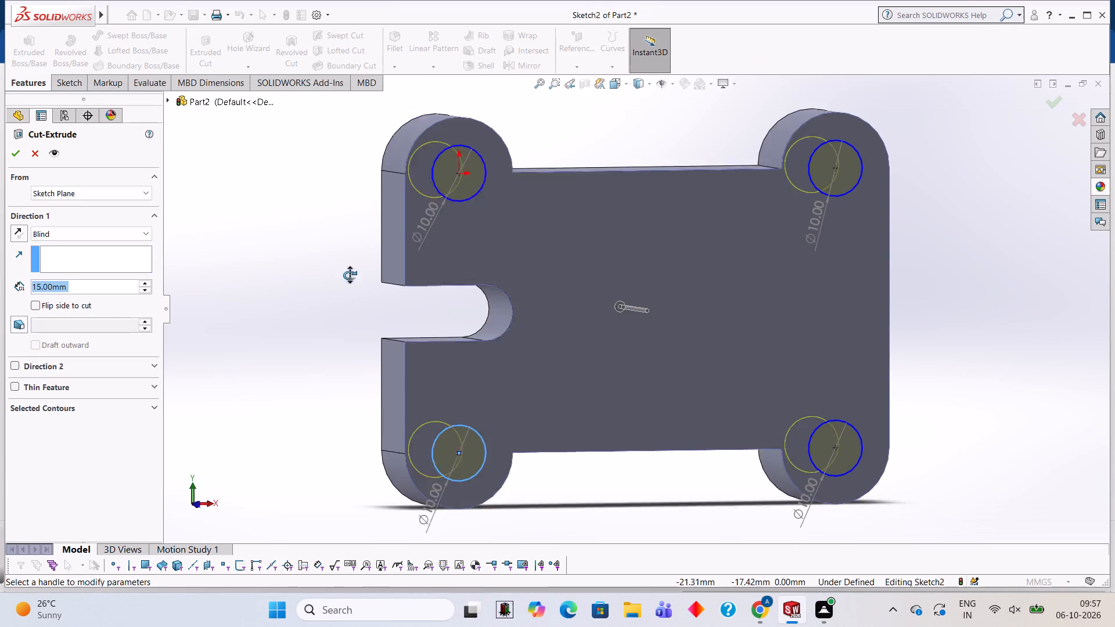
{"action": "middle_click_drag", "start_coordinate": [350, 275], "coordinate": [436, 340]}
{"action": "left_click", "coordinate": [17, 150]}
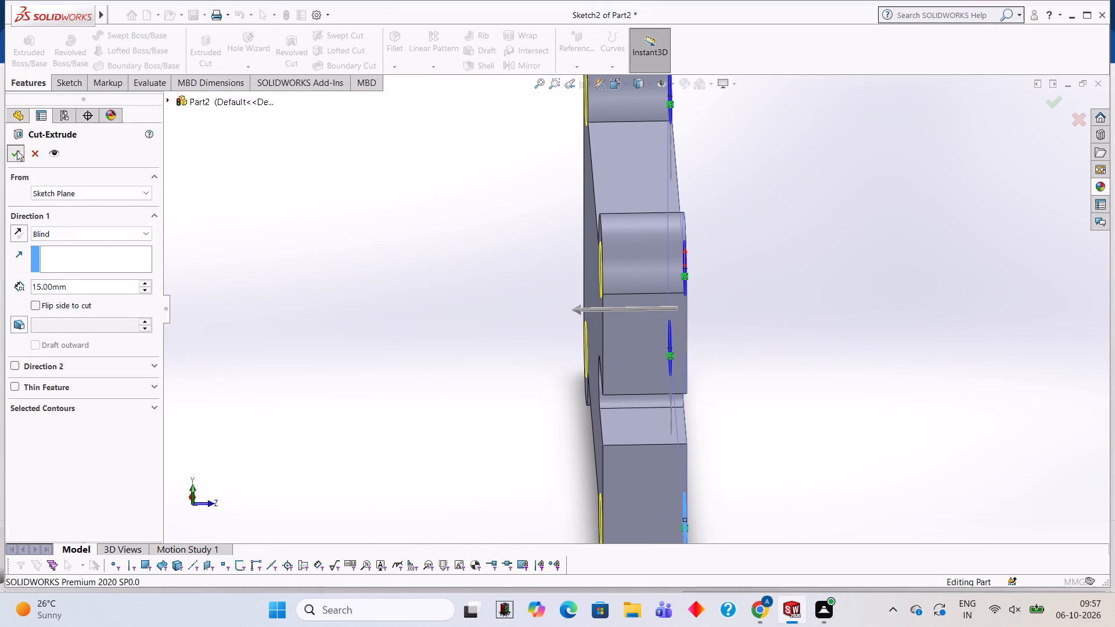
{"action": "left_click", "coordinate": [276, 244]}
Start a sketch on the plate's front face and draw a 40 mm diameter circle at its centre, at X 35, Y -25.
{"action": "middle_click_drag", "start_coordinate": [279, 248], "coordinate": [246, 243]}
{"action": "scroll", "coordinate": [263, 248], "scroll_direction": "up", "scroll_amount": 4}
{"action": "middle_click_drag", "start_coordinate": [929, 383], "coordinate": [861, 284]}
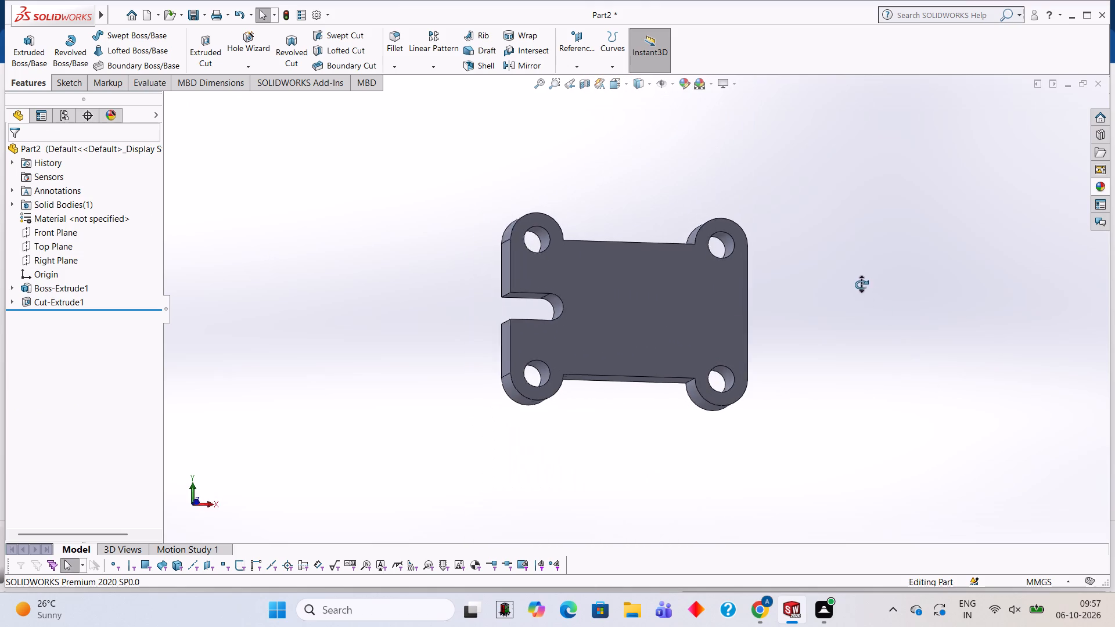
{"action": "middle_click_drag", "start_coordinate": [861, 284], "coordinate": [862, 276]}
{"action": "middle_click_drag", "start_coordinate": [844, 269], "coordinate": [967, 370]}
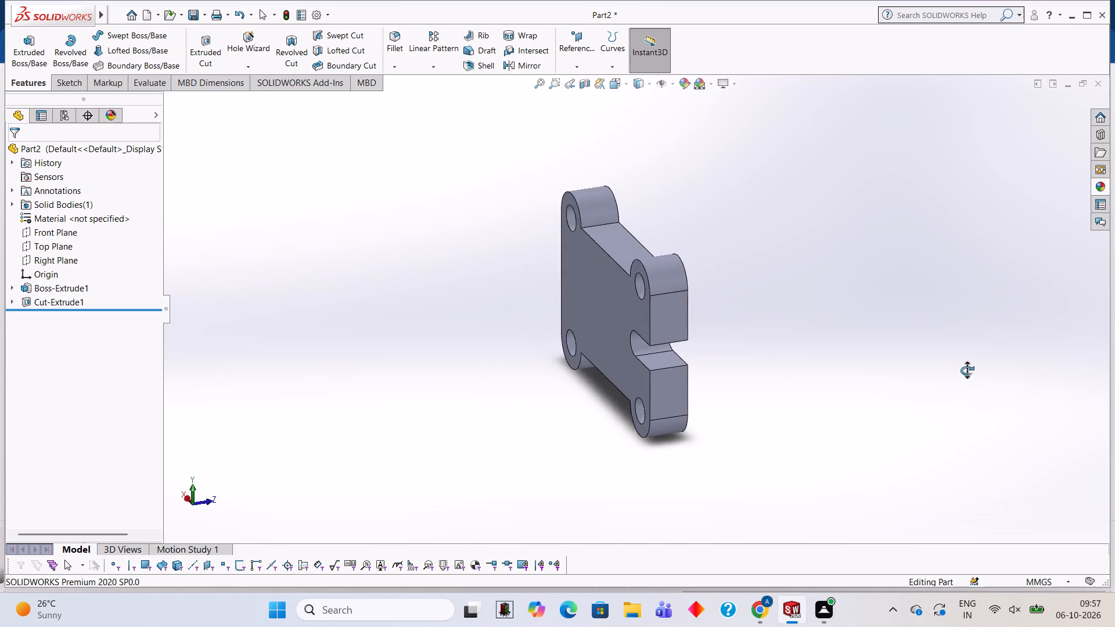
{"action": "middle_click_drag", "start_coordinate": [967, 370], "coordinate": [918, 357]}
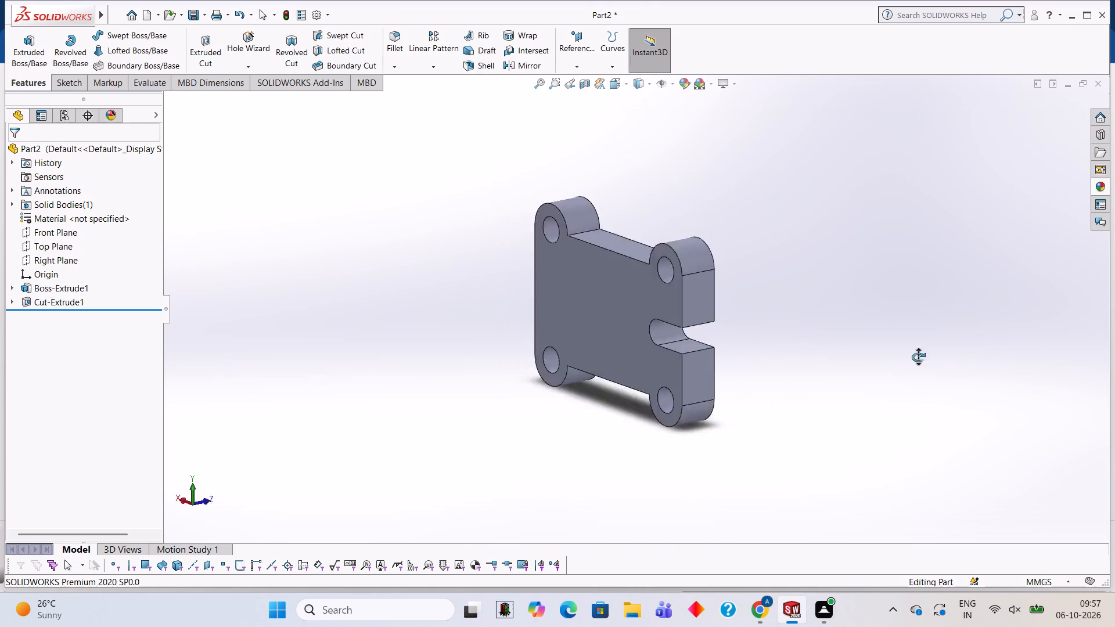
{"action": "middle_click_drag", "start_coordinate": [918, 357], "coordinate": [841, 351]}
{"action": "left_click", "coordinate": [652, 326]}
{"action": "left_click", "coordinate": [701, 292]}
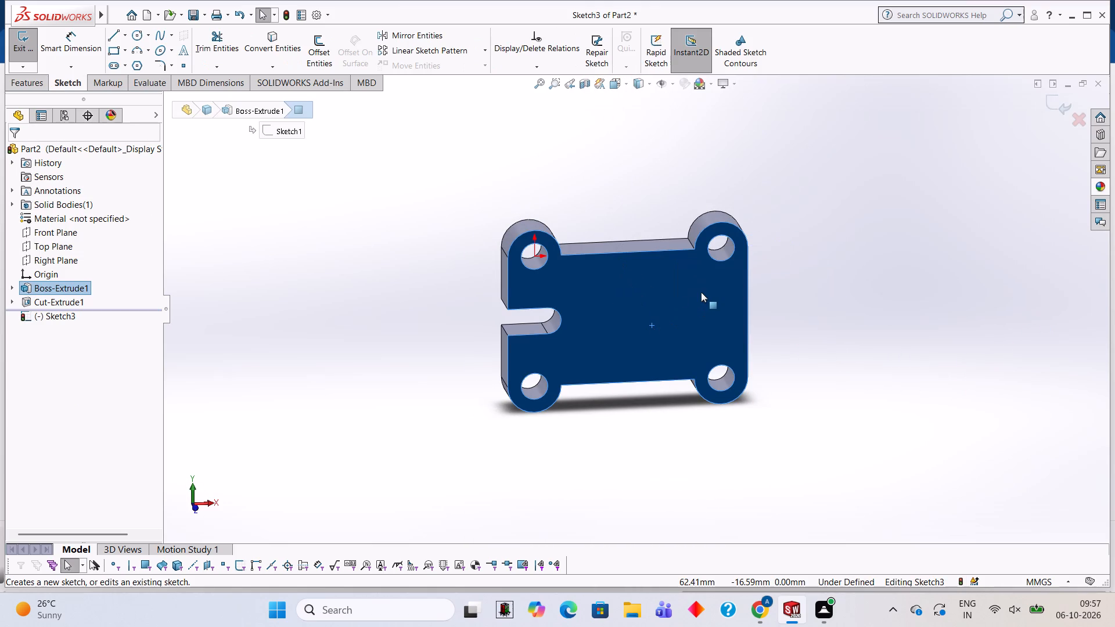
{"action": "key", "text": "ctrl+8"}
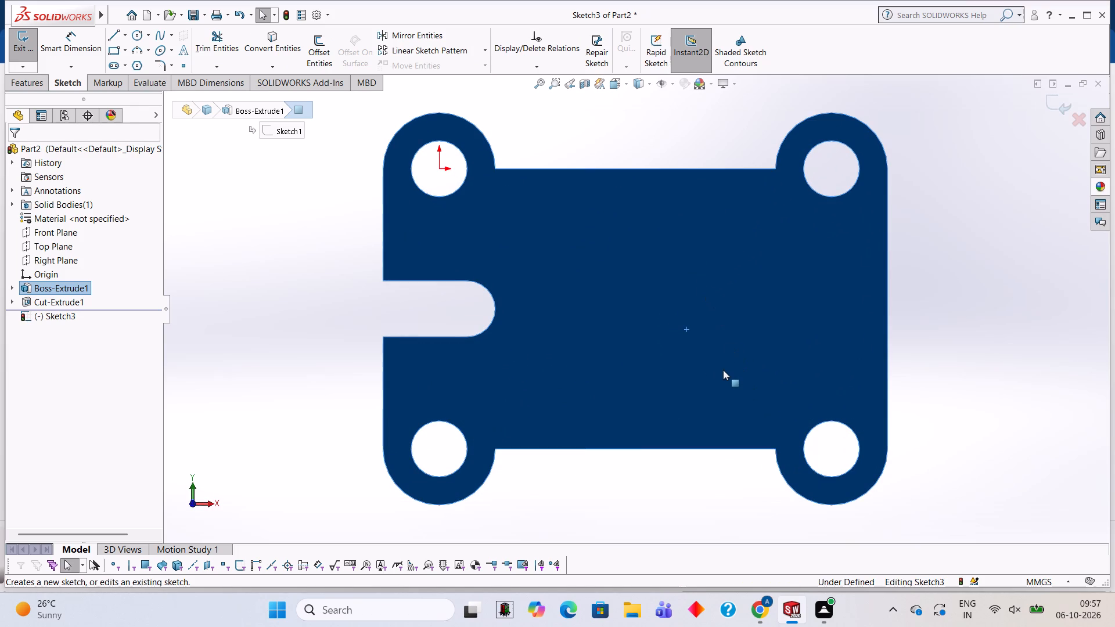
{"action": "left_click", "coordinate": [139, 34]}
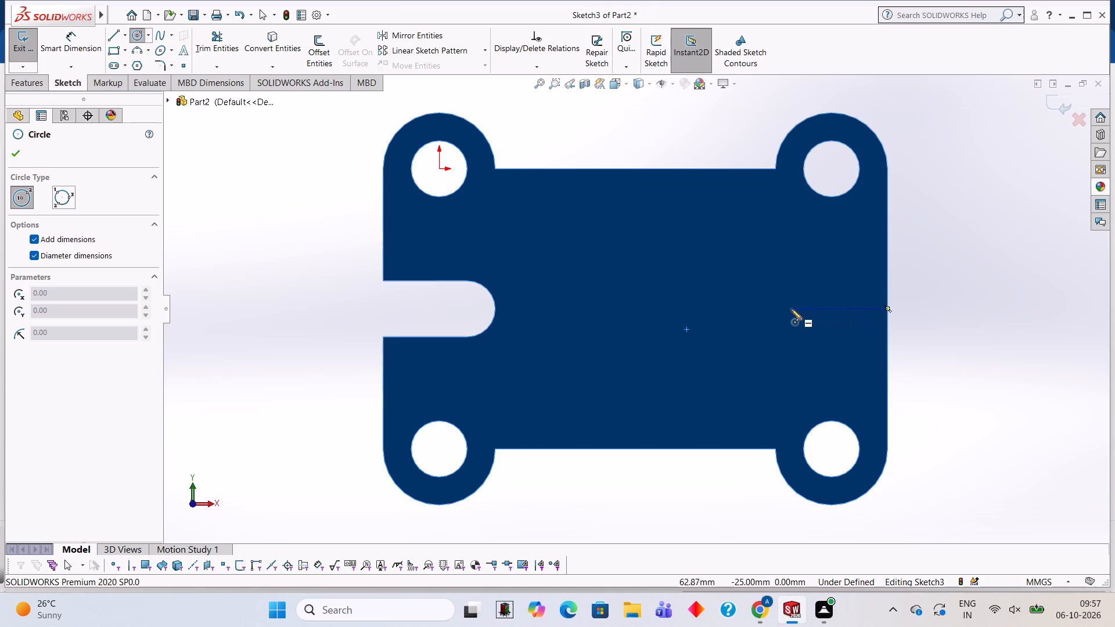
{"action": "left_click", "coordinate": [632, 309]}
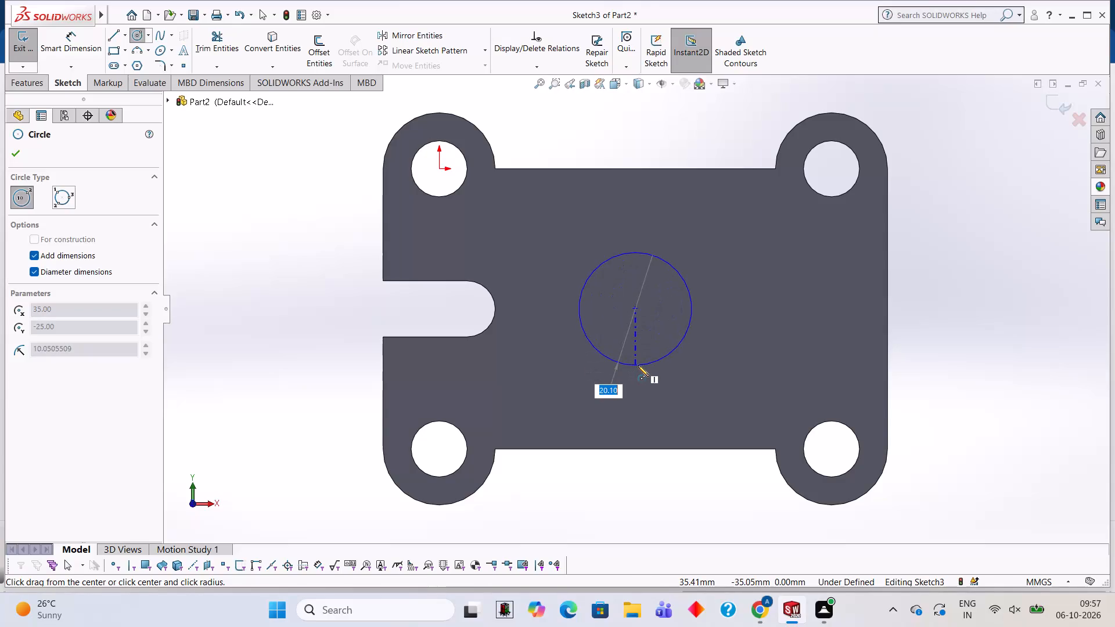
{"action": "type", "text": "40"}
{"action": "key", "text": "Return"}
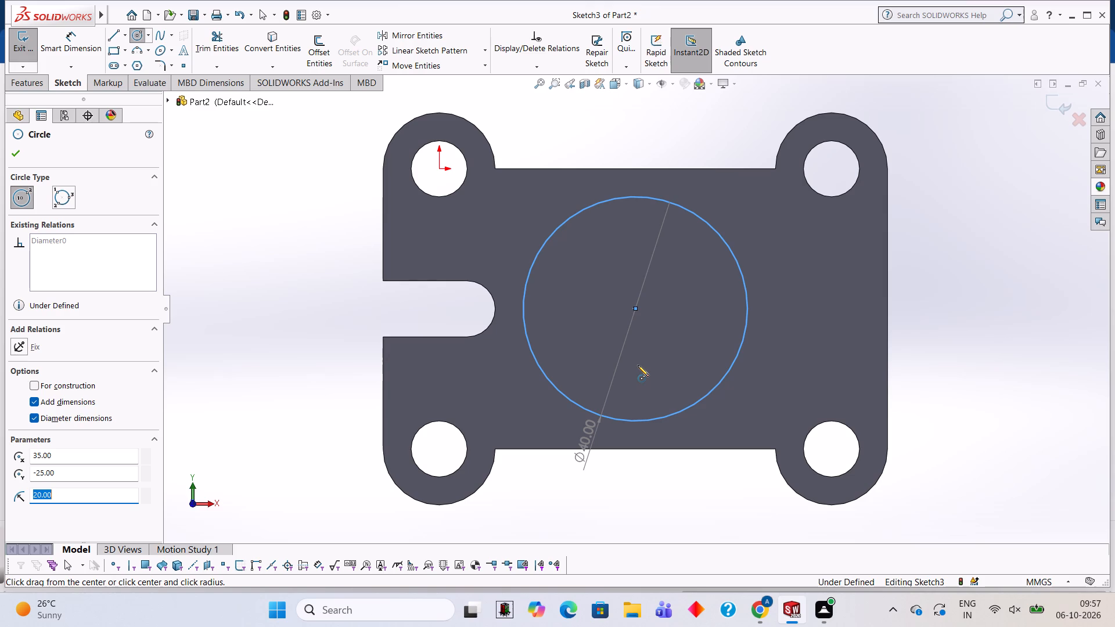
Extrude the 40 mm circle as a blind boss 15 mm out from the front face, merged with the plate.
{"action": "left_click", "coordinate": [27, 78]}
{"action": "left_click", "coordinate": [38, 48]}
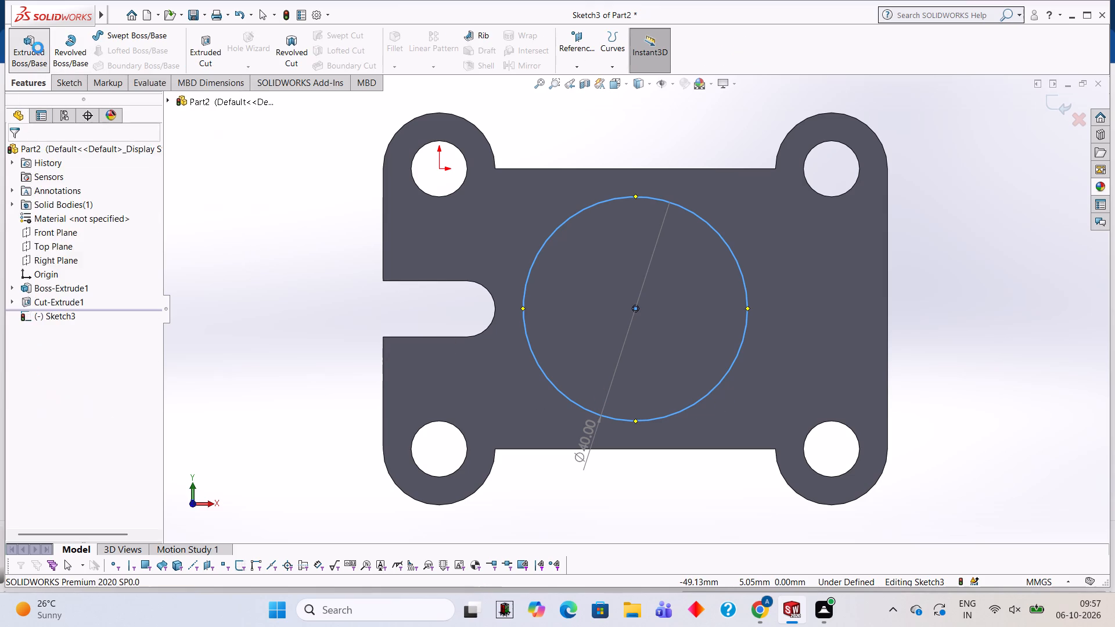
{"action": "middle_click_drag", "start_coordinate": [618, 509], "coordinate": [600, 343]}
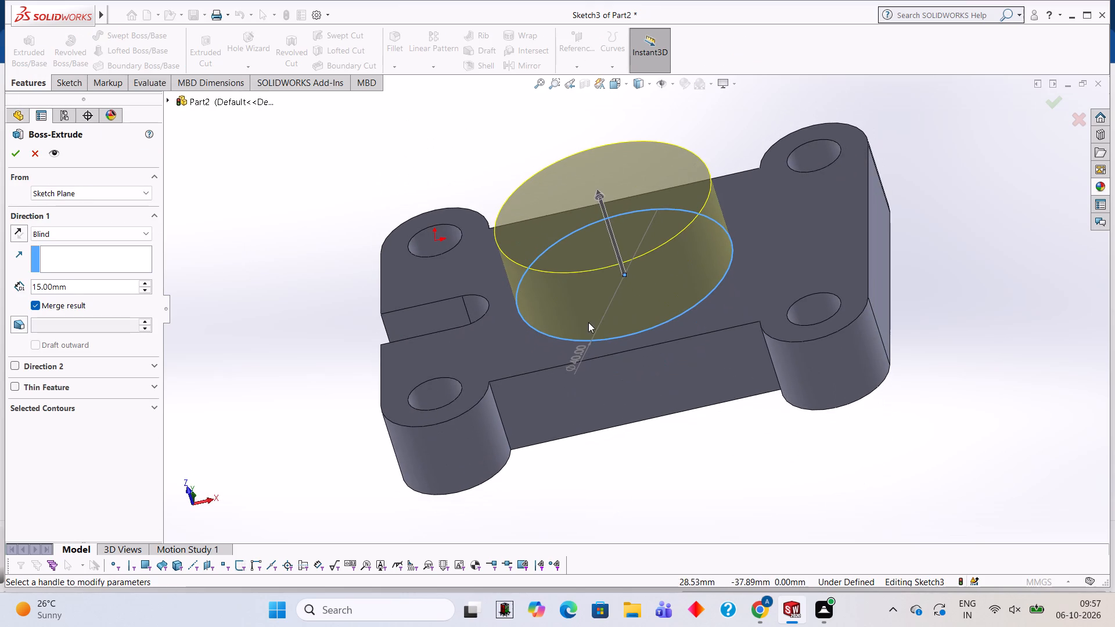
{"action": "left_click", "coordinate": [9, 151]}
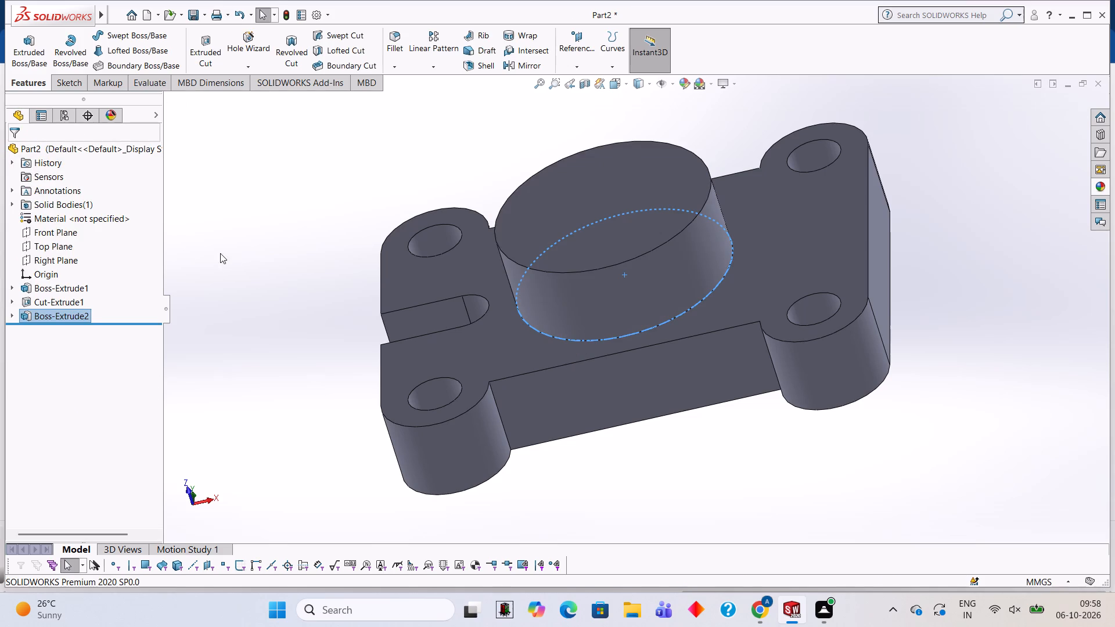
{"action": "left_click", "coordinate": [238, 249]}
Start a sketch on the round boss's front face and draw a 20 mm diameter circle at its centre, at X 35, Y -25.
{"action": "middle_click_drag", "start_coordinate": [355, 217], "coordinate": [395, 293]}
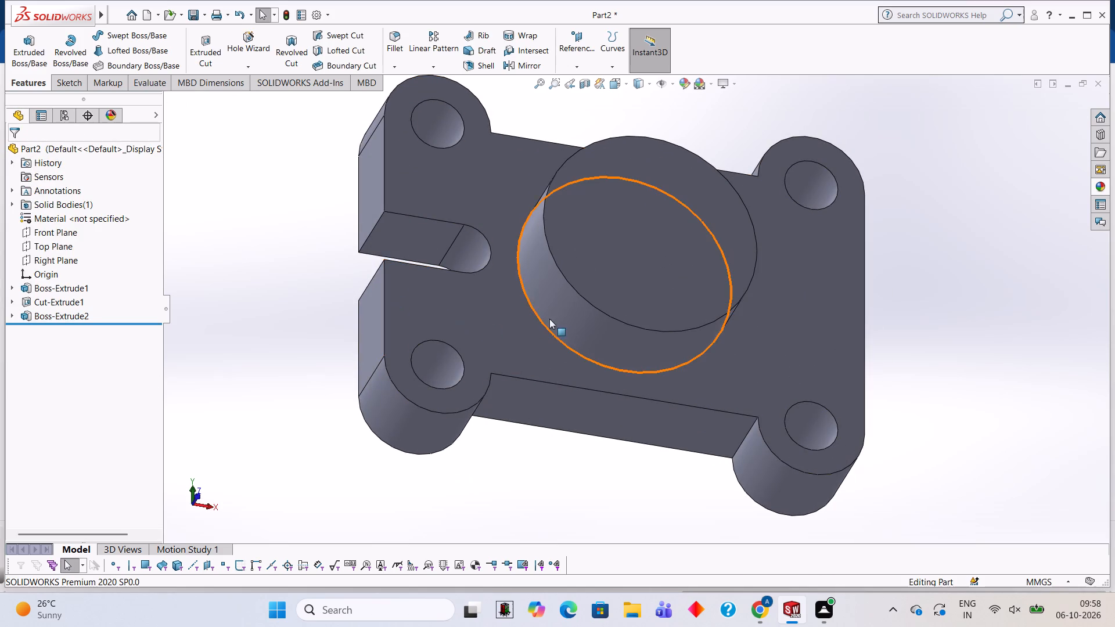
{"action": "middle_click_drag", "start_coordinate": [542, 270], "coordinate": [516, 331]}
{"action": "scroll", "coordinate": [595, 248], "scroll_direction": "up", "scroll_amount": 3}
{"action": "middle_click_drag", "start_coordinate": [737, 233], "coordinate": [803, 394]}
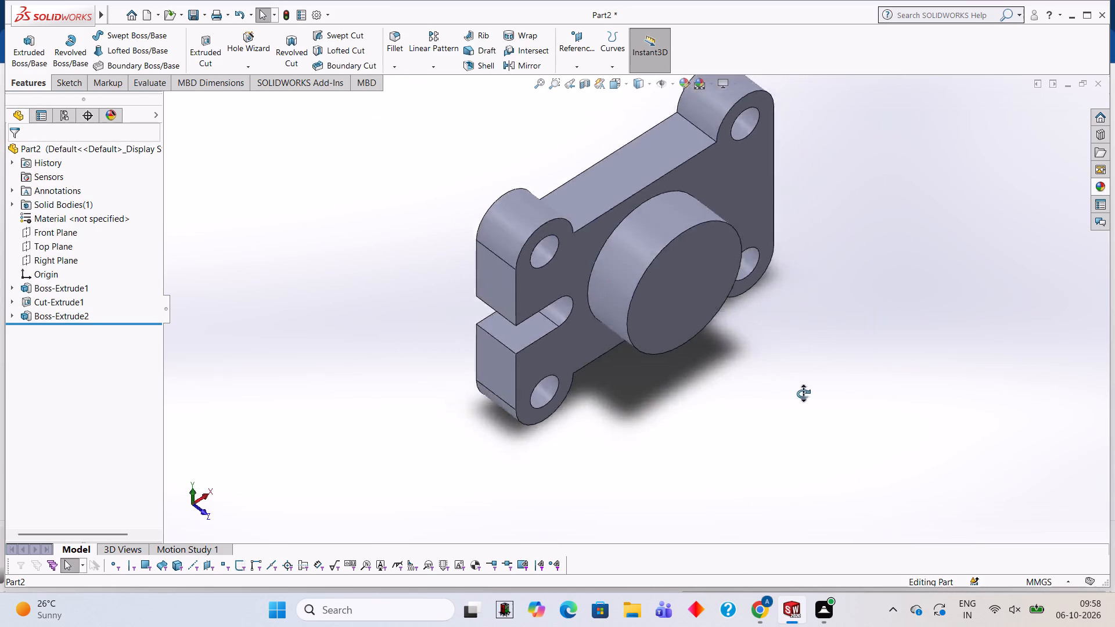
{"action": "middle_click_drag", "start_coordinate": [803, 394], "coordinate": [841, 300]}
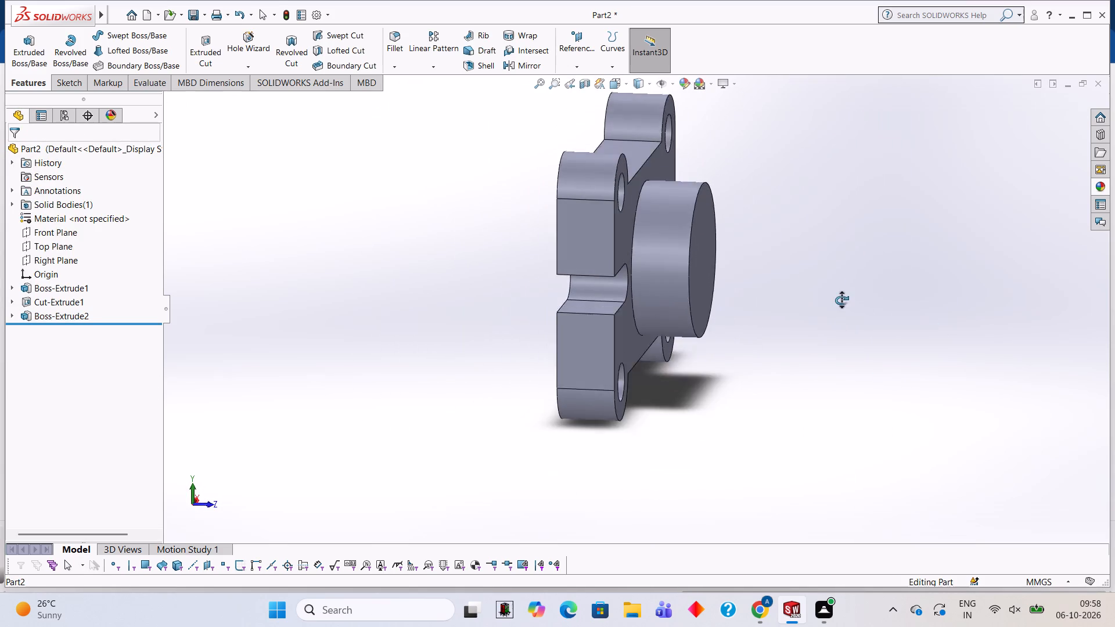
{"action": "middle_click_drag", "start_coordinate": [841, 300], "coordinate": [825, 301]}
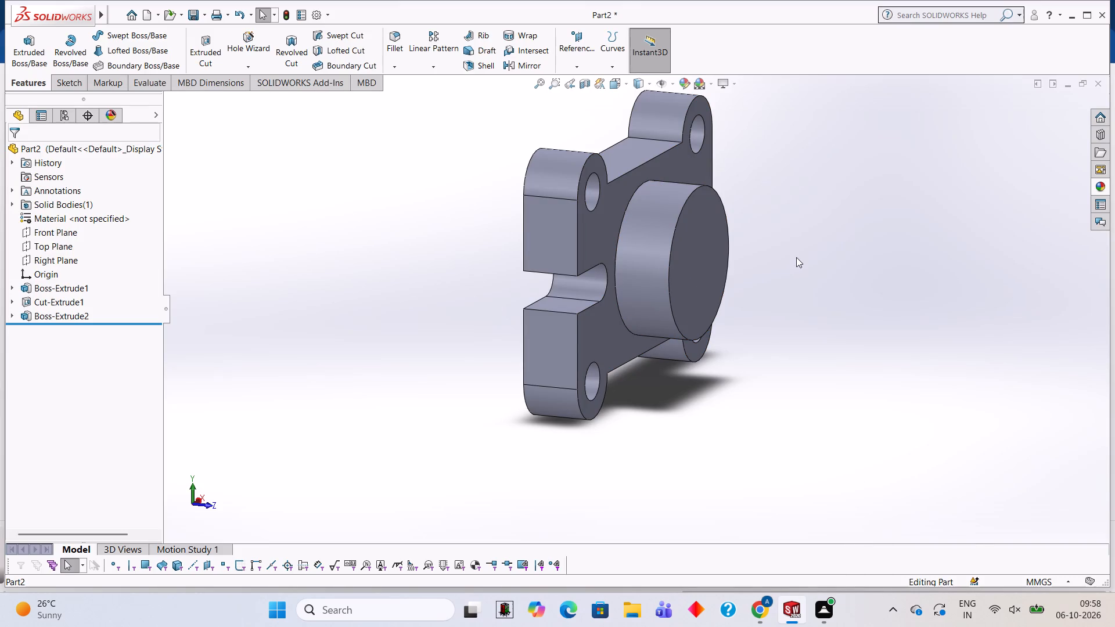
{"action": "middle_click_drag", "start_coordinate": [832, 270], "coordinate": [797, 267]}
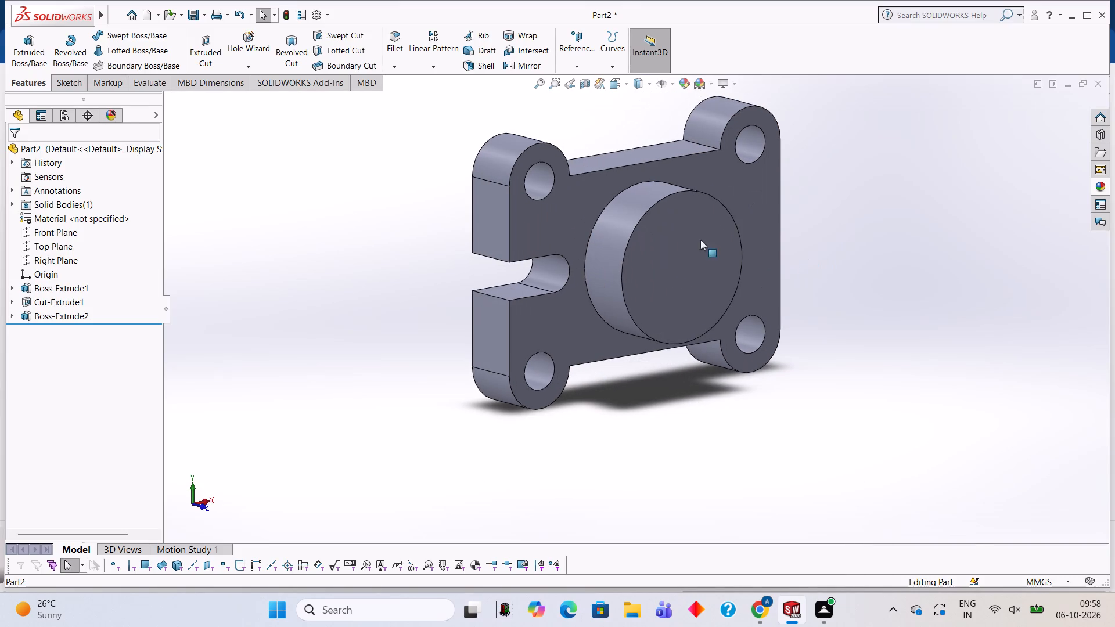
{"action": "left_click", "coordinate": [678, 241]}
{"action": "left_click", "coordinate": [728, 208]}
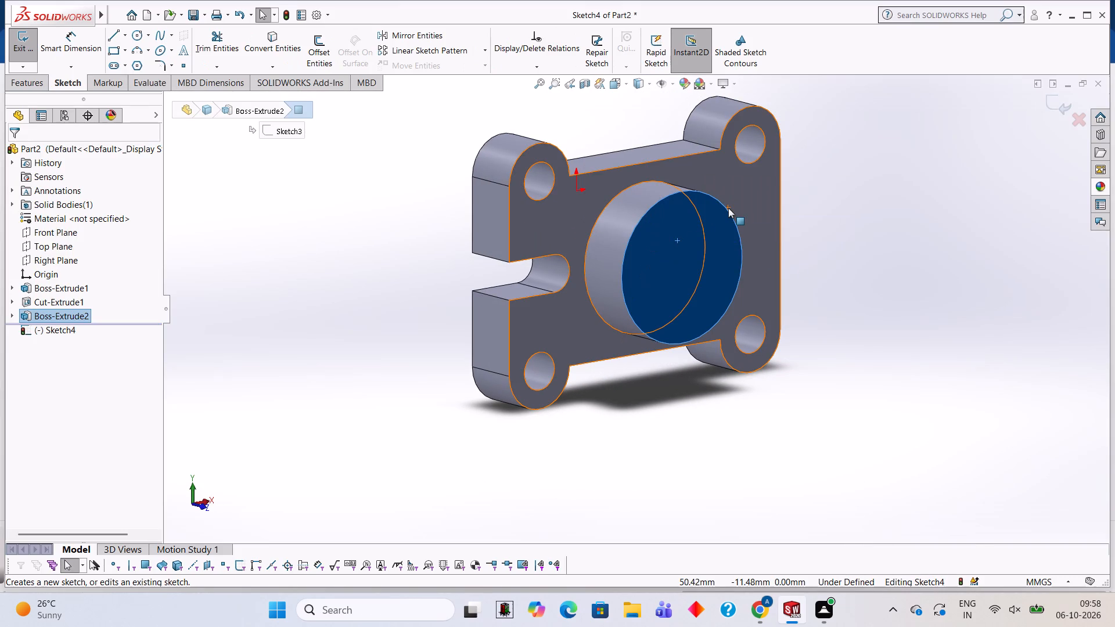
{"action": "key", "text": "ctrl+8"}
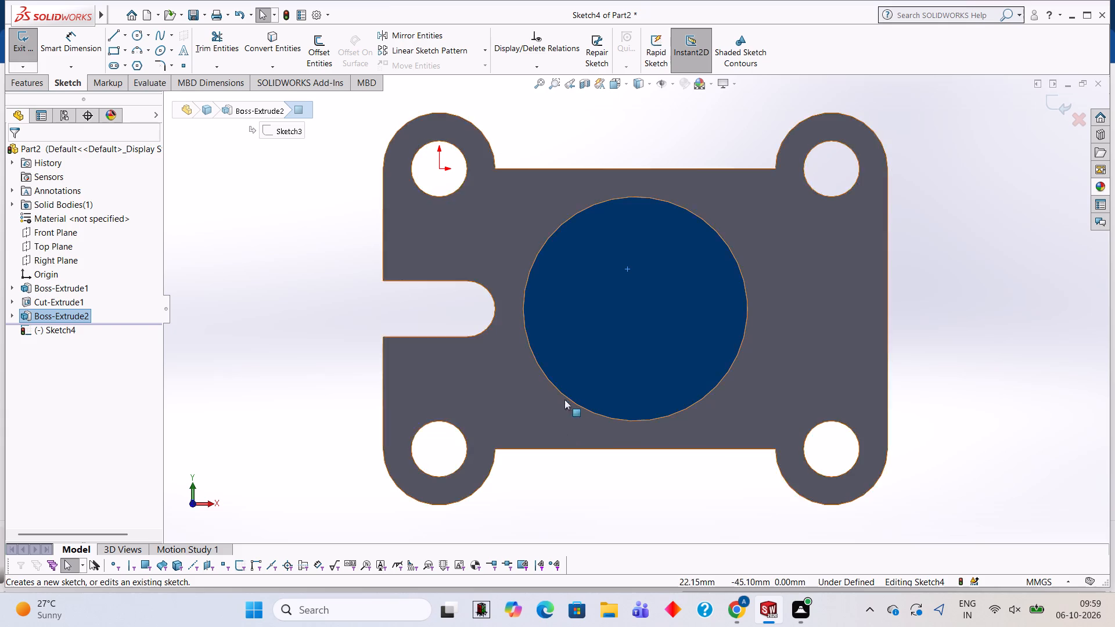
{"action": "left_click", "coordinate": [134, 41]}
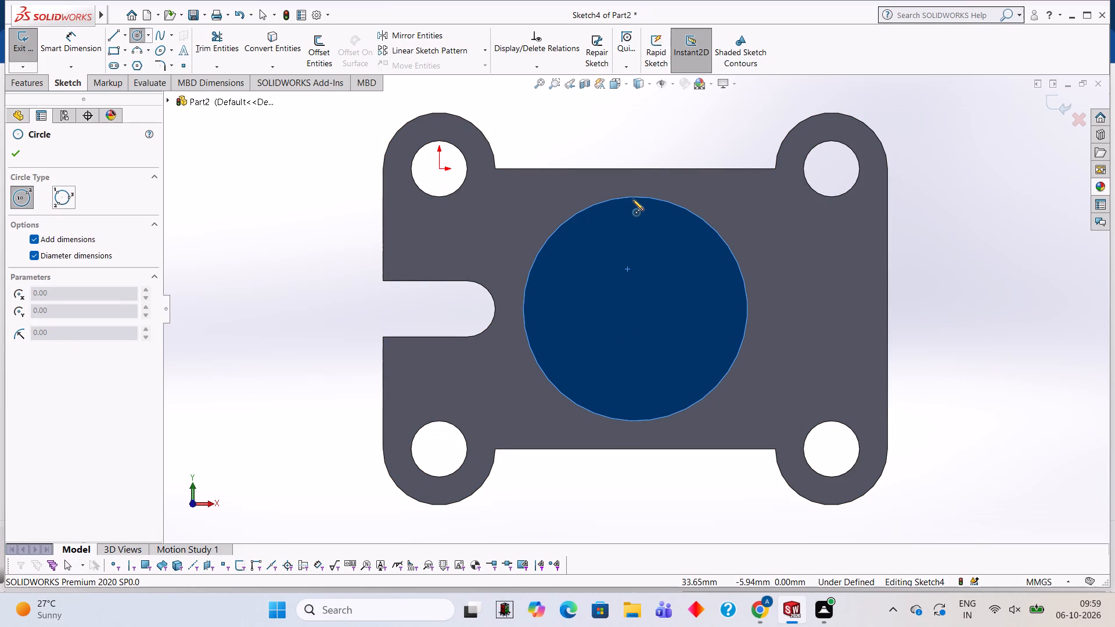
{"action": "left_click", "coordinate": [636, 309]}
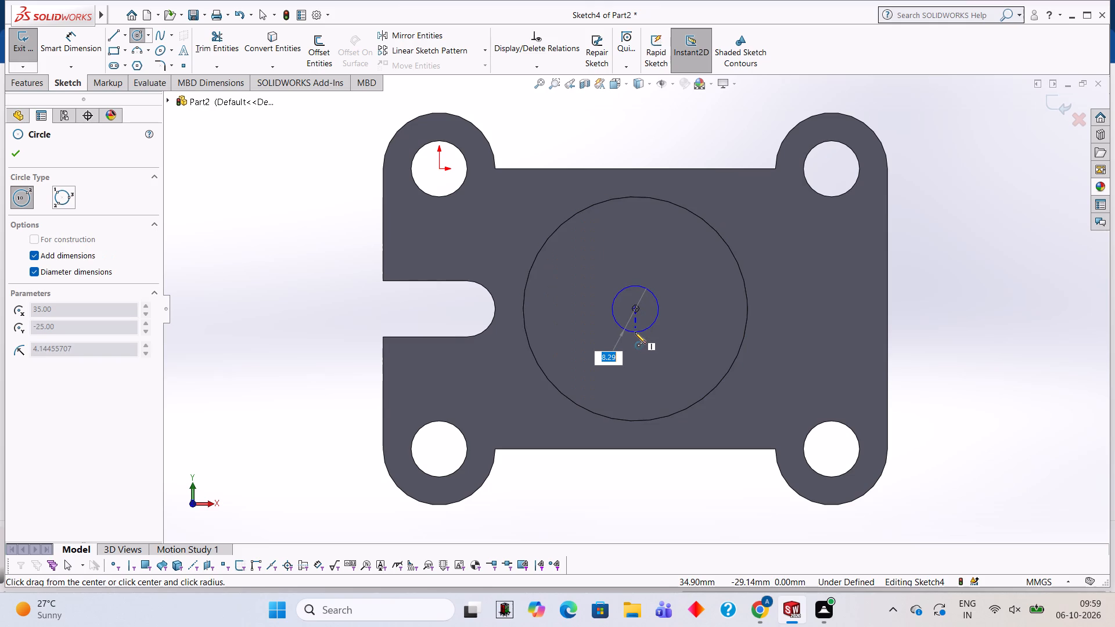
{"action": "type", "text": "20"}
{"action": "key", "text": "Return"}
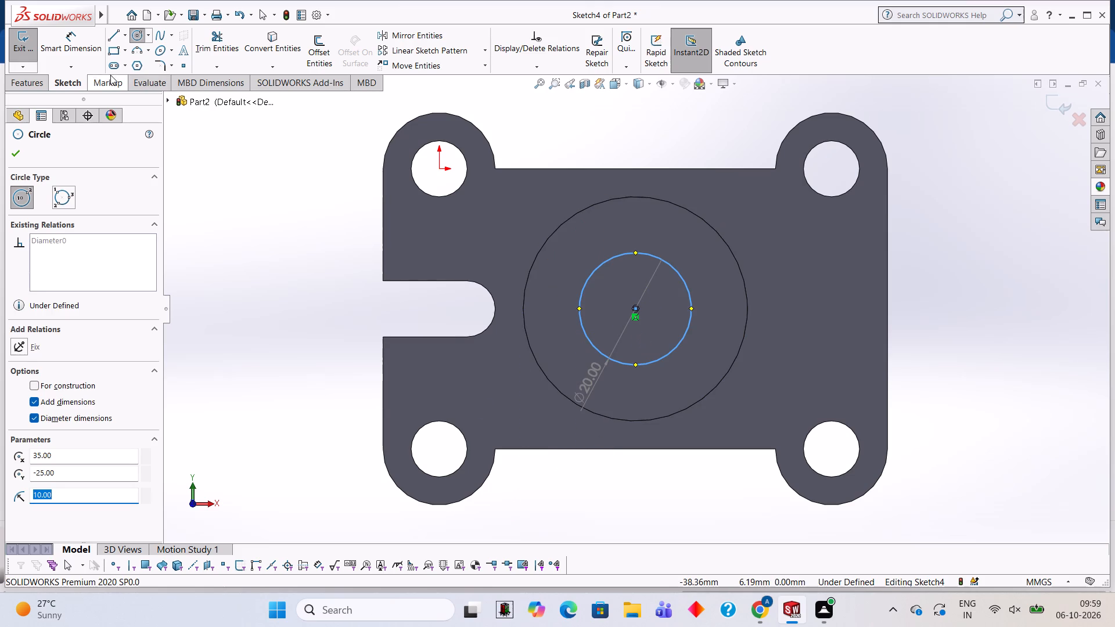
Cut-extrude the 20 mm circle as a blind hole 15 mm deep into the boss.
{"action": "left_click", "coordinate": [39, 79]}
{"action": "left_click", "coordinate": [198, 34]}
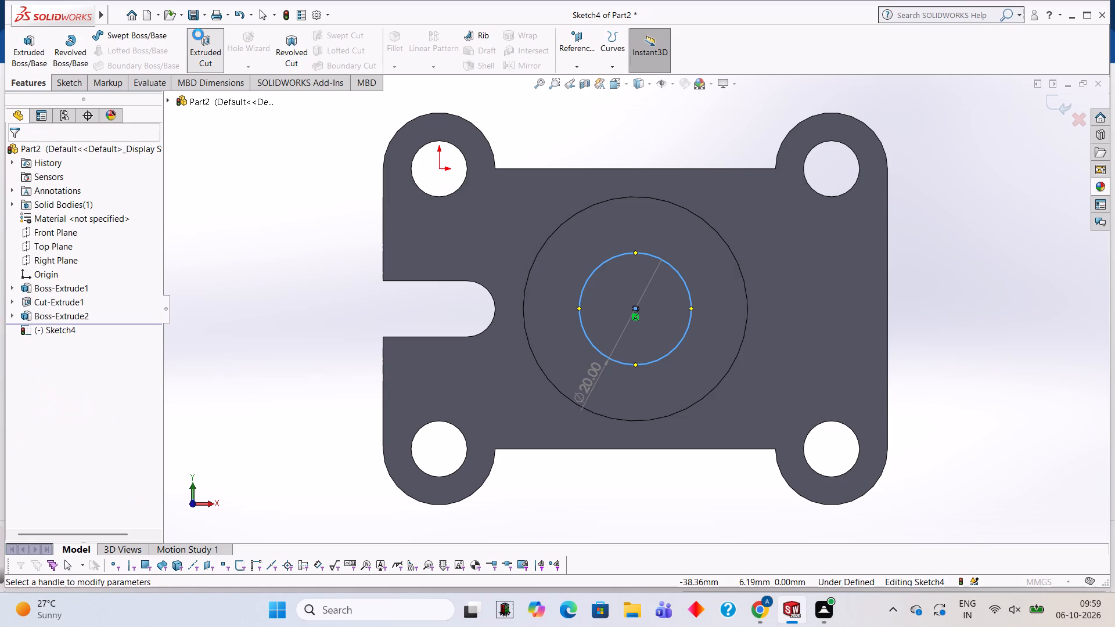
{"action": "middle_click_drag", "start_coordinate": [624, 463], "coordinate": [631, 246]}
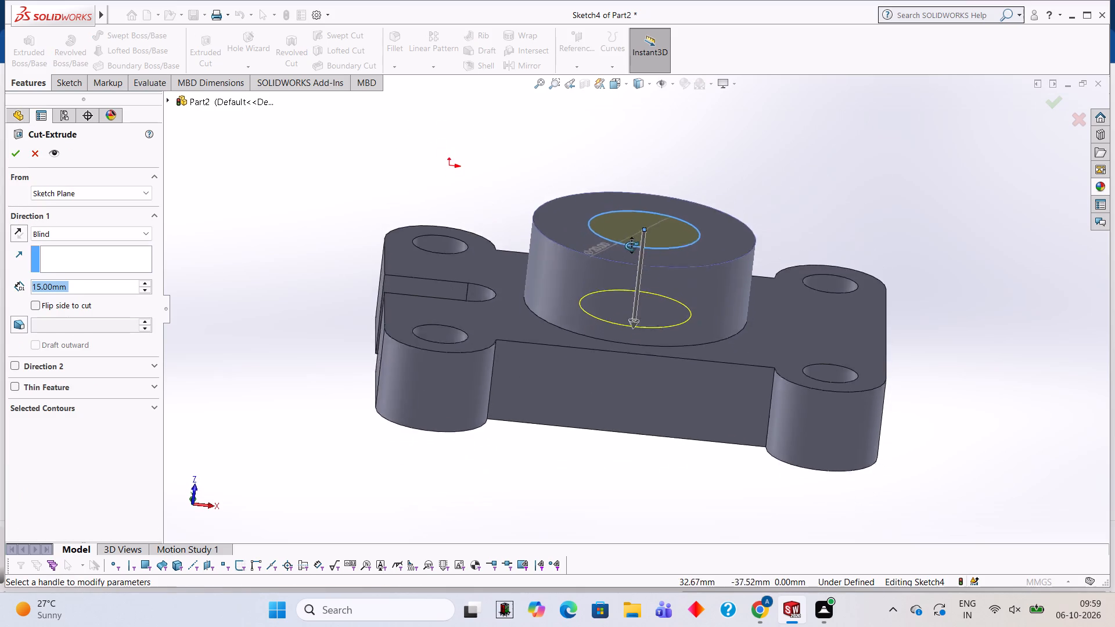
{"action": "middle_click_drag", "start_coordinate": [631, 246], "coordinate": [628, 229]}
{"action": "left_click", "coordinate": [21, 147]}
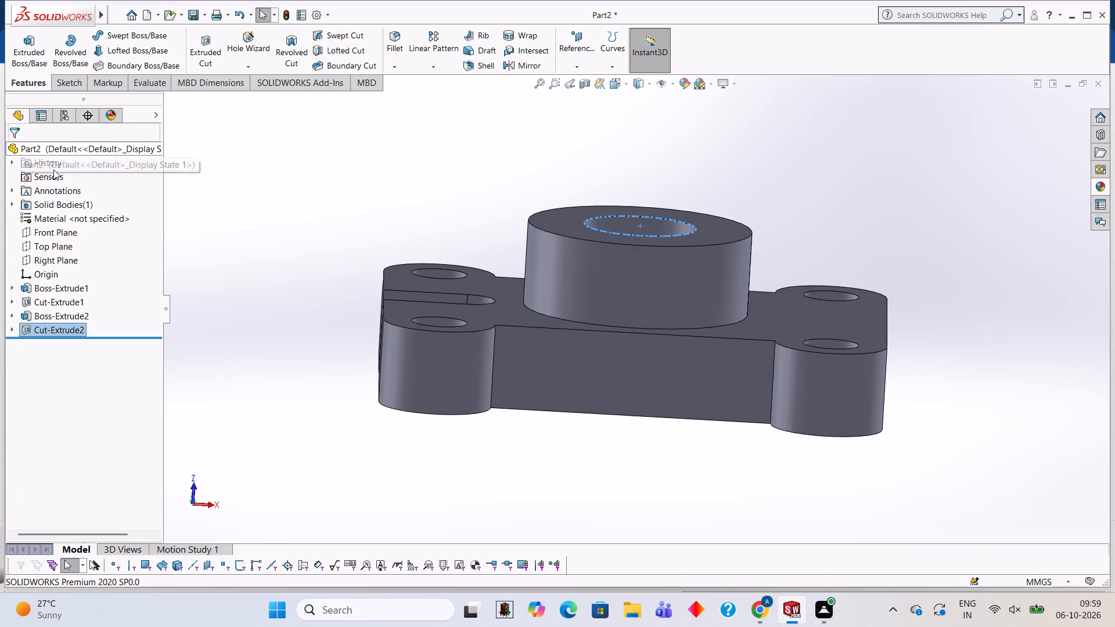
{"action": "left_click", "coordinate": [364, 298]}
Inspect the part from several angles, examining the boss bore, the corner holes and the slot.
{"action": "scroll", "coordinate": [427, 272], "scroll_direction": "up", "scroll_amount": 1}
{"action": "middle_click_drag", "start_coordinate": [434, 268], "coordinate": [412, 417]}
{"action": "scroll", "coordinate": [472, 401], "scroll_direction": "up", "scroll_amount": 2}
{"action": "middle_click_drag", "start_coordinate": [493, 399], "coordinate": [523, 435]}
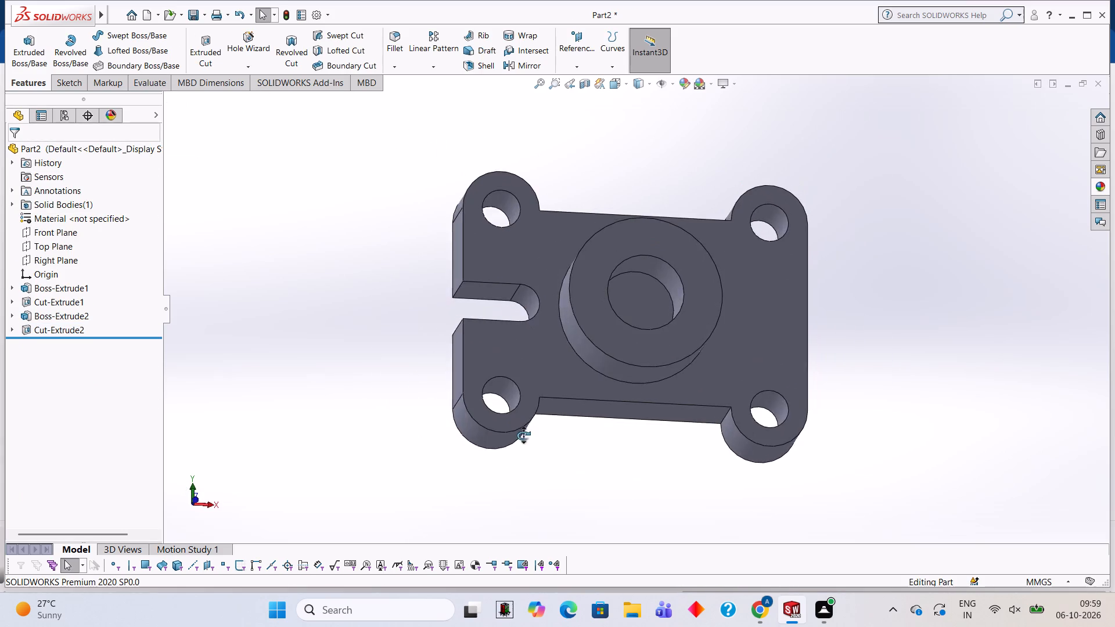
{"action": "middle_click_drag", "start_coordinate": [523, 435], "coordinate": [516, 432]}
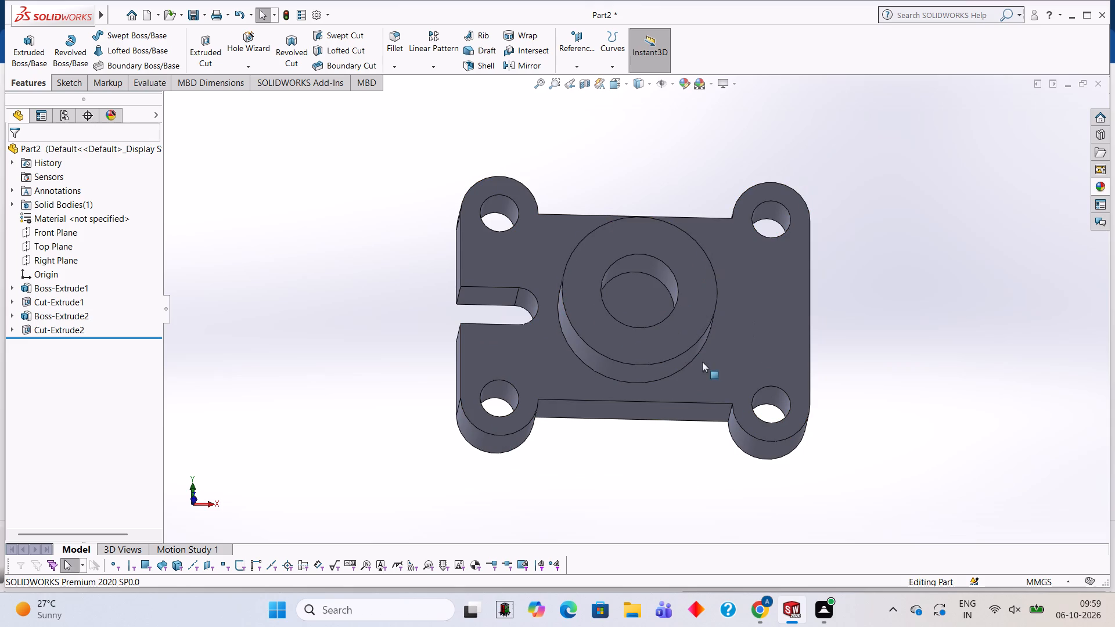
{"action": "middle_click_drag", "start_coordinate": [818, 299], "coordinate": [838, 355]}
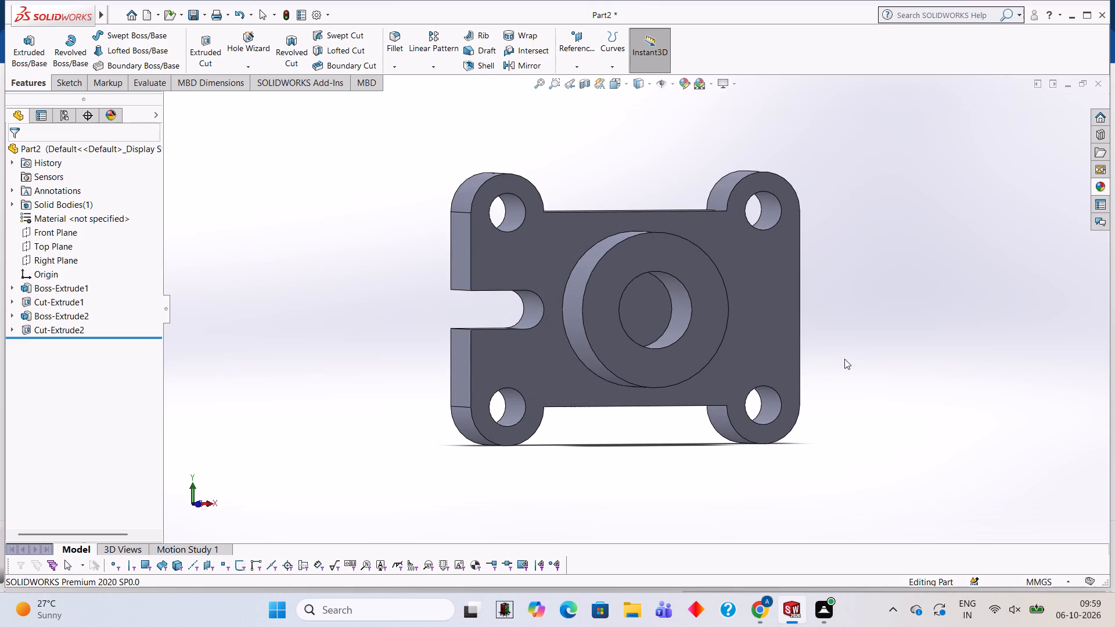
{"action": "middle_click_drag", "start_coordinate": [854, 279], "coordinate": [854, 293]}
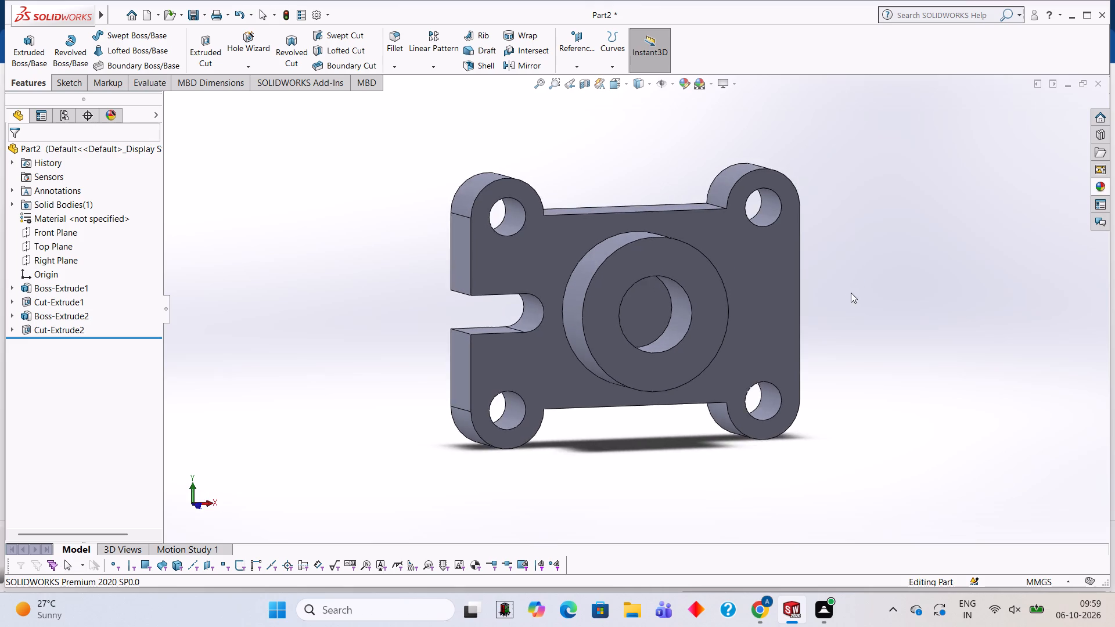
{"action": "scroll", "coordinate": [848, 290], "scroll_direction": "up", "scroll_amount": 2}
{"action": "middle_click_drag", "start_coordinate": [818, 292], "coordinate": [792, 247]}
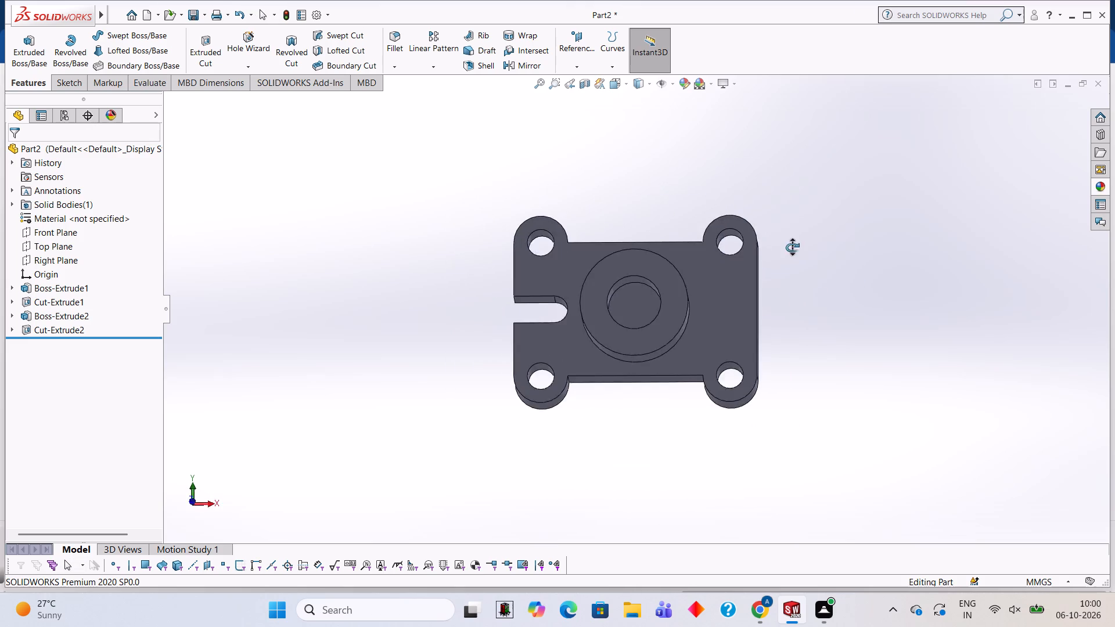
{"action": "middle_click_drag", "start_coordinate": [792, 247], "coordinate": [839, 305]}
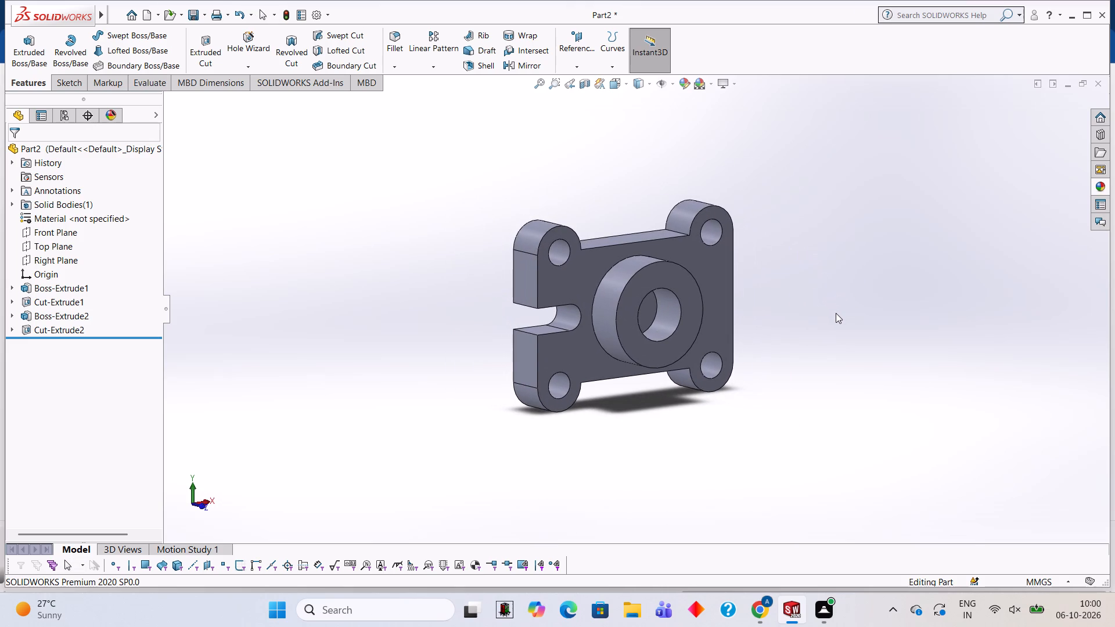
{"action": "scroll", "coordinate": [747, 234], "scroll_direction": "up", "scroll_amount": 2}
{"action": "scroll", "coordinate": [740, 239], "scroll_direction": "down", "scroll_amount": 2}
{"action": "scroll", "coordinate": [431, 441], "scroll_direction": "down", "scroll_amount": 2}
{"action": "scroll", "coordinate": [619, 290], "scroll_direction": "up", "scroll_amount": 1}
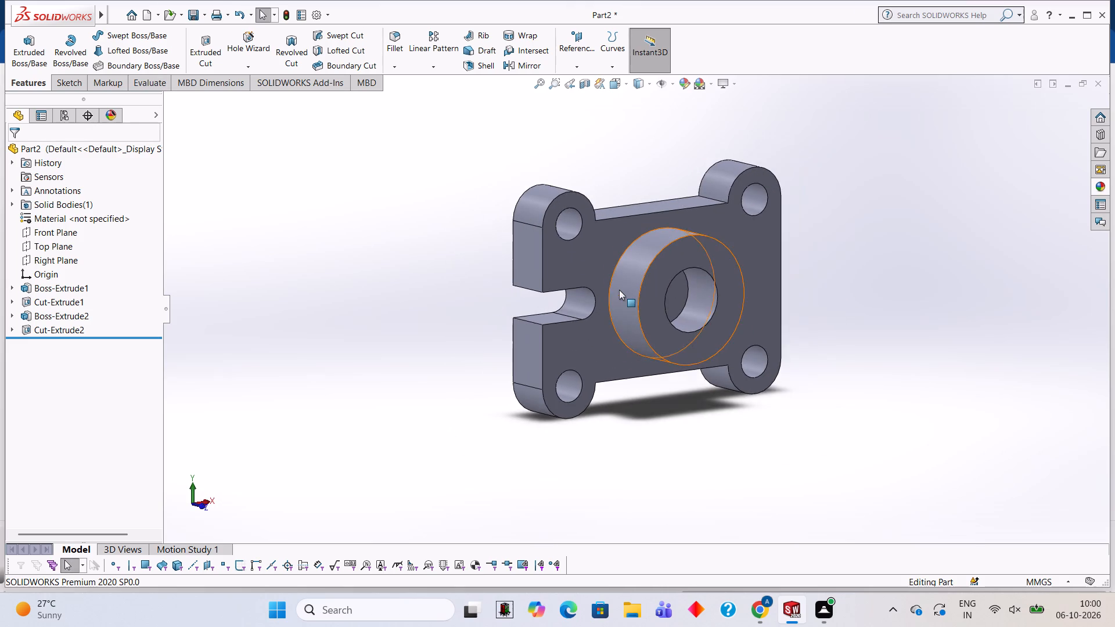
{"action": "scroll", "coordinate": [619, 290], "scroll_direction": "down", "scroll_amount": 1}
Apply the solid Yellow appearance to the whole part.
{"action": "left_click", "coordinate": [1103, 185]}
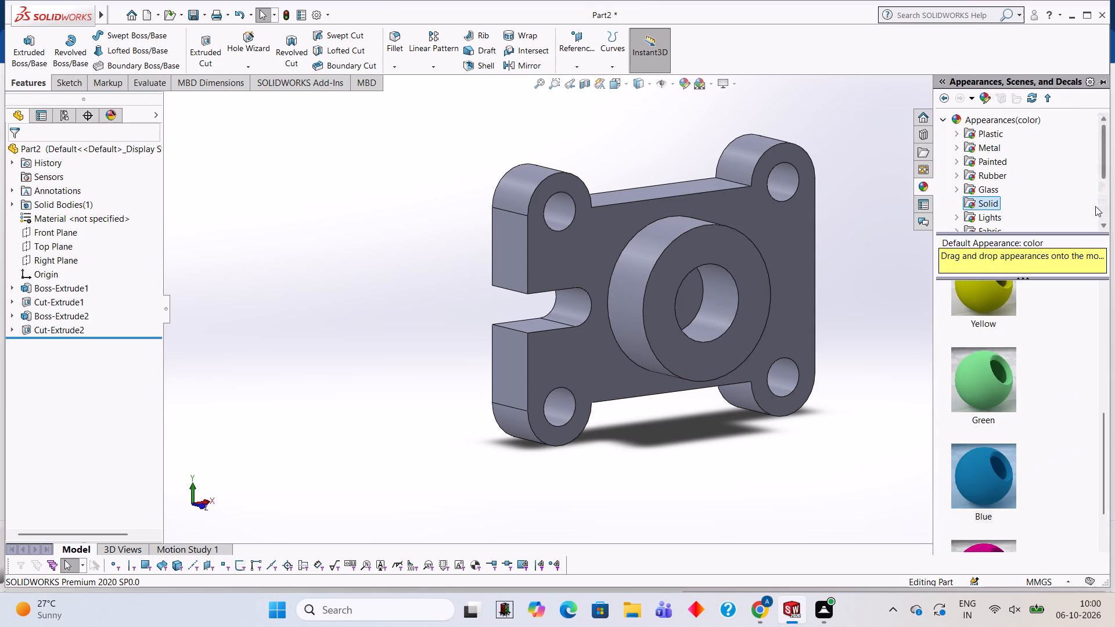
{"action": "left_click_drag", "start_coordinate": [984, 298], "coordinate": [706, 281]}
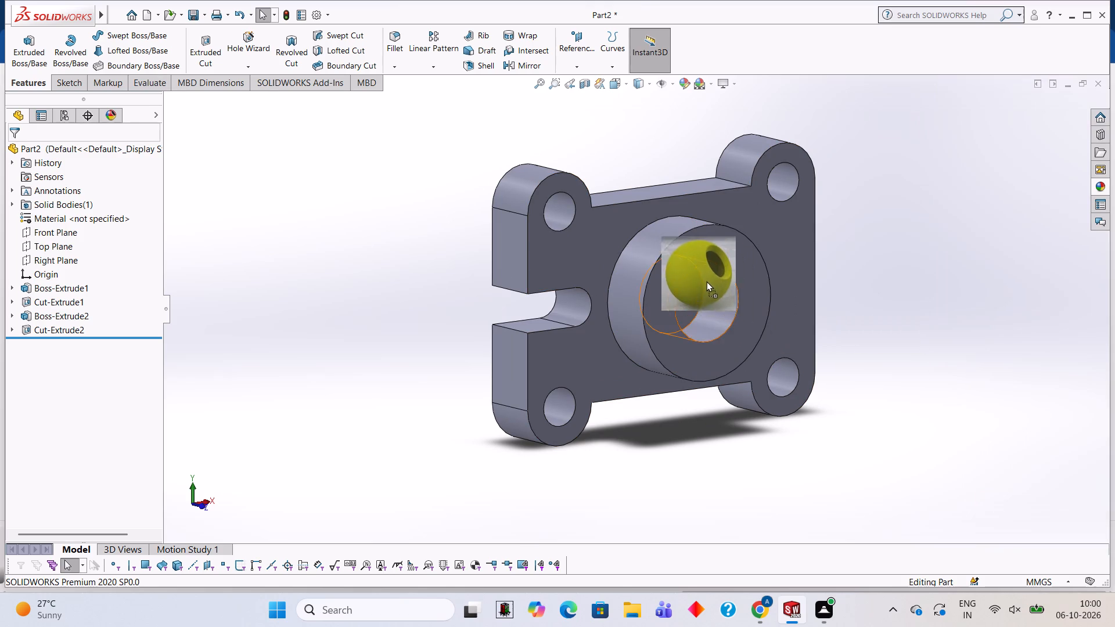
{"action": "left_click_drag", "start_coordinate": [706, 281], "coordinate": [670, 254]}
{"action": "left_click", "coordinate": [696, 248]}
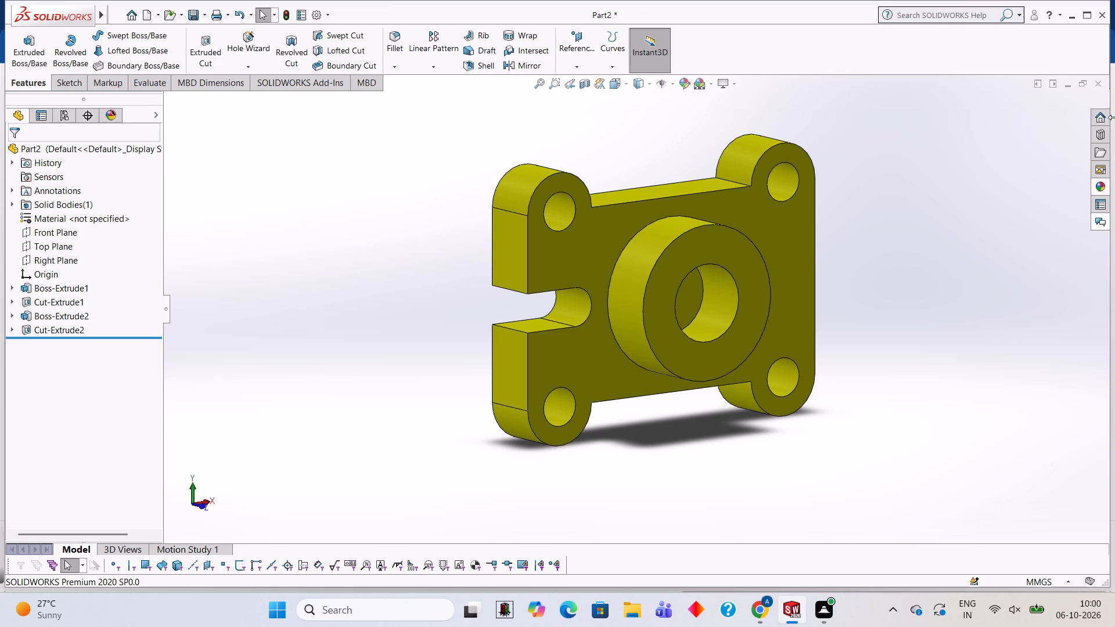
Apply the solid Pink appearance to the central 20 mm bore in the boss.
{"action": "left_click", "coordinate": [1108, 188]}
{"action": "scroll", "coordinate": [988, 402], "scroll_direction": "down", "scroll_amount": 1}
{"action": "scroll", "coordinate": [987, 402], "scroll_direction": "up", "scroll_amount": 4}
{"action": "scroll", "coordinate": [986, 424], "scroll_direction": "down", "scroll_amount": 4}
{"action": "left_click_drag", "start_coordinate": [990, 500], "coordinate": [723, 294]}
{"action": "left_click", "coordinate": [723, 294]}
Apply the solid Pink appearance to the cut feature that forms the four corner holes.
{"action": "left_click", "coordinate": [1099, 183]}
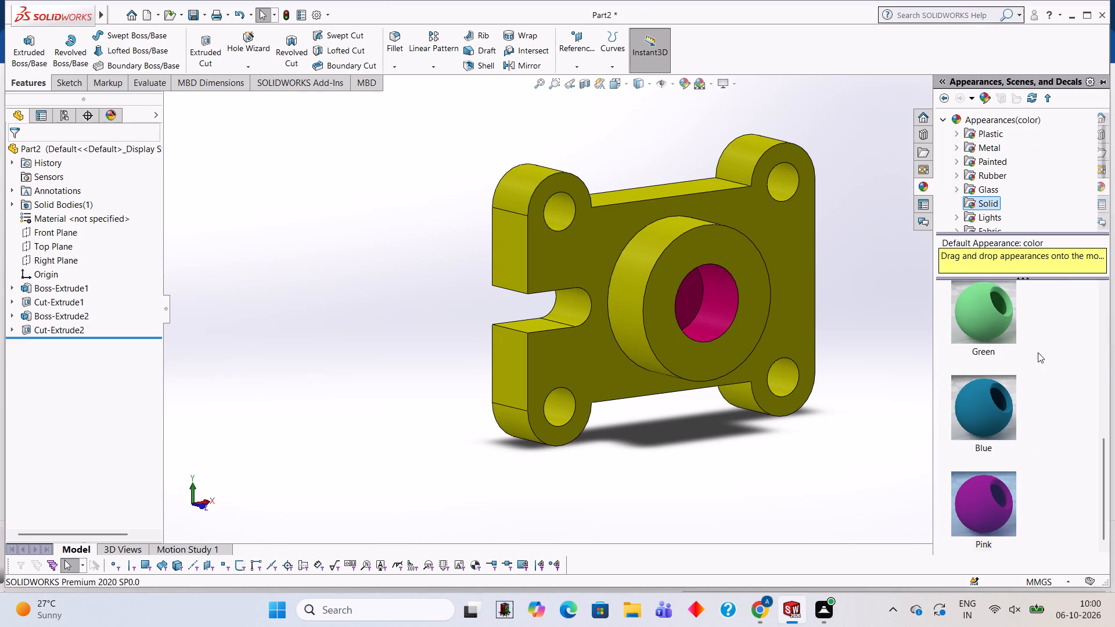
{"action": "left_click_drag", "start_coordinate": [987, 518], "coordinate": [788, 200]}
{"action": "left_click", "coordinate": [788, 200]}
Apply the solid Pink appearance to the rounded end face of the plate's side slot.
{"action": "scroll", "coordinate": [857, 311], "scroll_direction": "up", "scroll_amount": 2}
{"action": "middle_click_drag", "start_coordinate": [857, 311], "coordinate": [859, 293]}
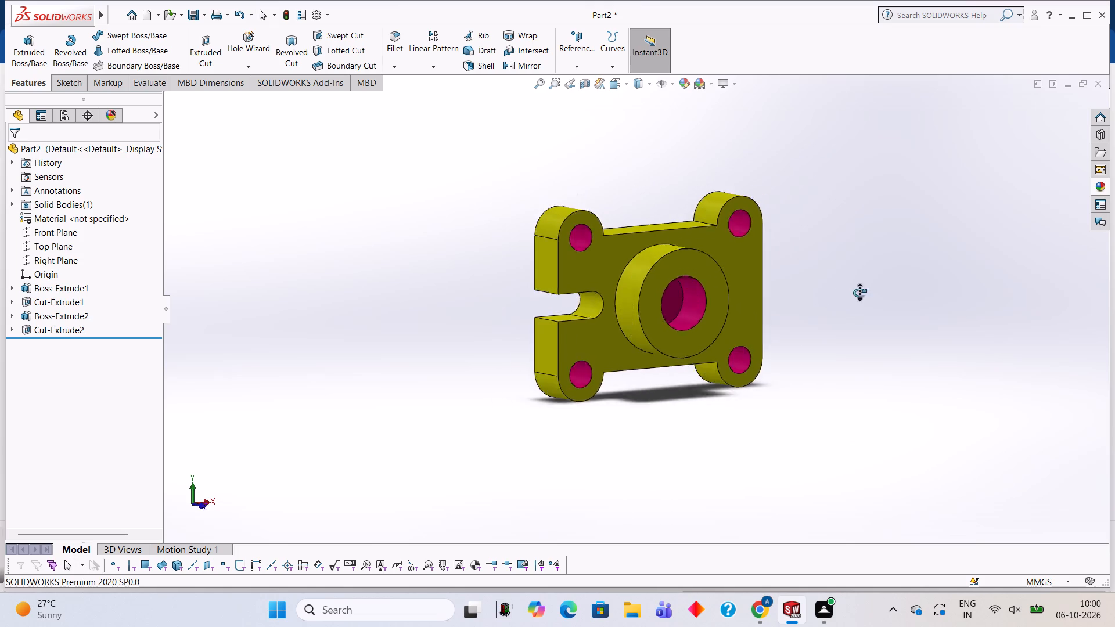
{"action": "middle_click_drag", "start_coordinate": [859, 293], "coordinate": [875, 244]}
{"action": "scroll", "coordinate": [472, 297], "scroll_direction": "down", "scroll_amount": 3}
{"action": "middle_click_drag", "start_coordinate": [719, 286], "coordinate": [711, 348]}
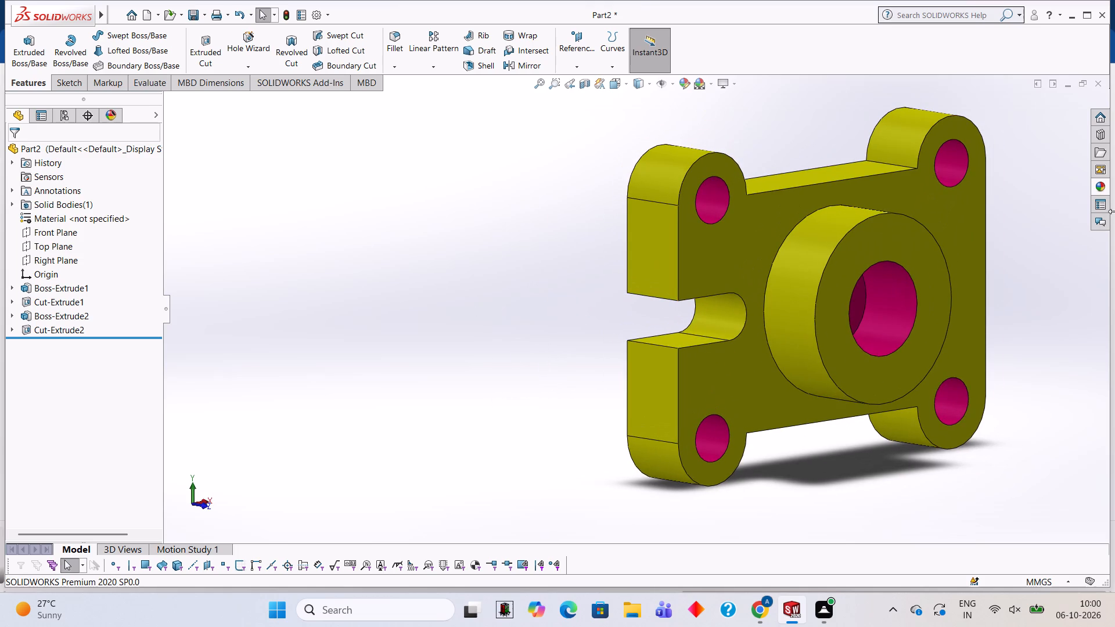
{"action": "left_click", "coordinate": [1105, 181]}
{"action": "left_click_drag", "start_coordinate": [1000, 499], "coordinate": [742, 315]}
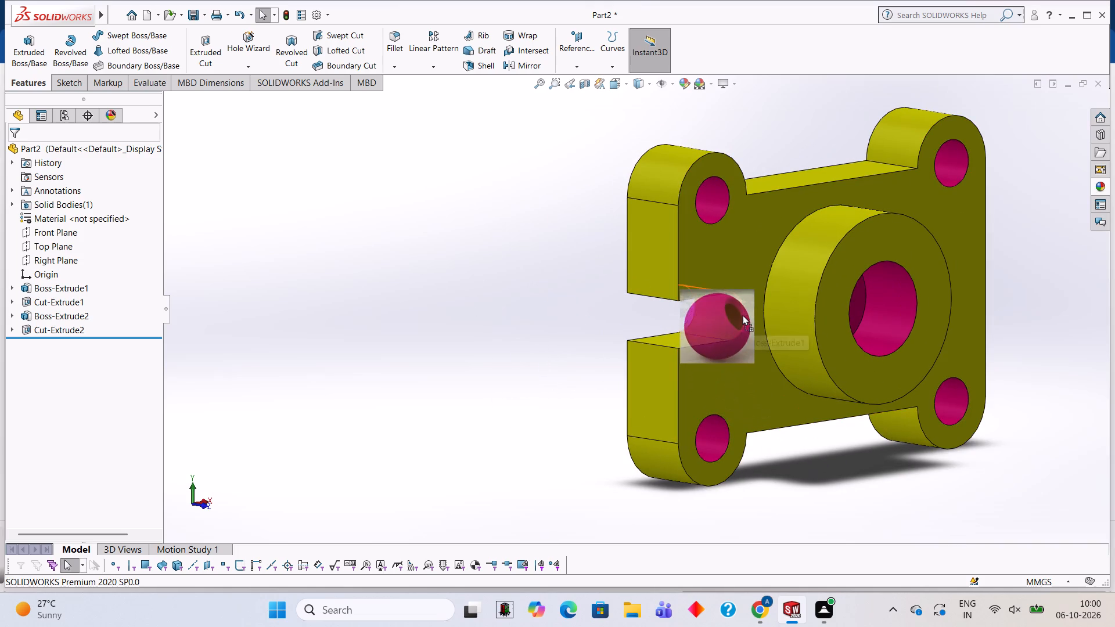
{"action": "left_click_drag", "start_coordinate": [742, 315], "coordinate": [739, 313]}
{"action": "left_click", "coordinate": [727, 312]}
Apply the solid Pink appearance to the upper flat face inside the plate's side slot.
{"action": "middle_click_drag", "start_coordinate": [727, 314], "coordinate": [722, 255]}
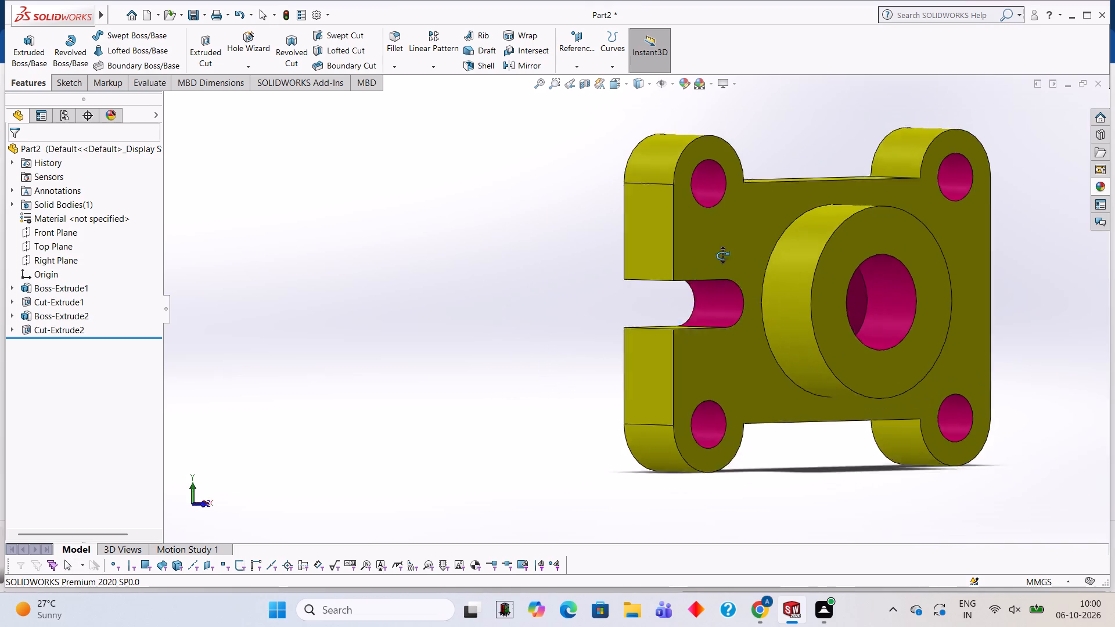
{"action": "middle_click_drag", "start_coordinate": [722, 255], "coordinate": [721, 198]}
{"action": "scroll", "coordinate": [705, 206], "scroll_direction": "down", "scroll_amount": 2}
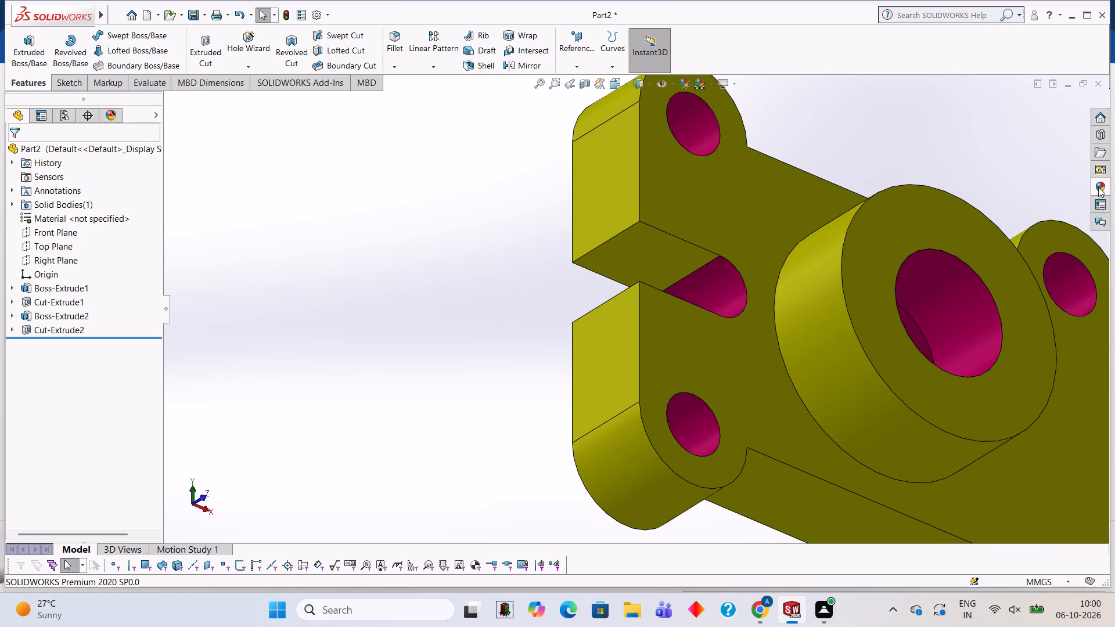
{"action": "left_click", "coordinate": [1098, 187]}
{"action": "left_click_drag", "start_coordinate": [986, 488], "coordinate": [648, 243]}
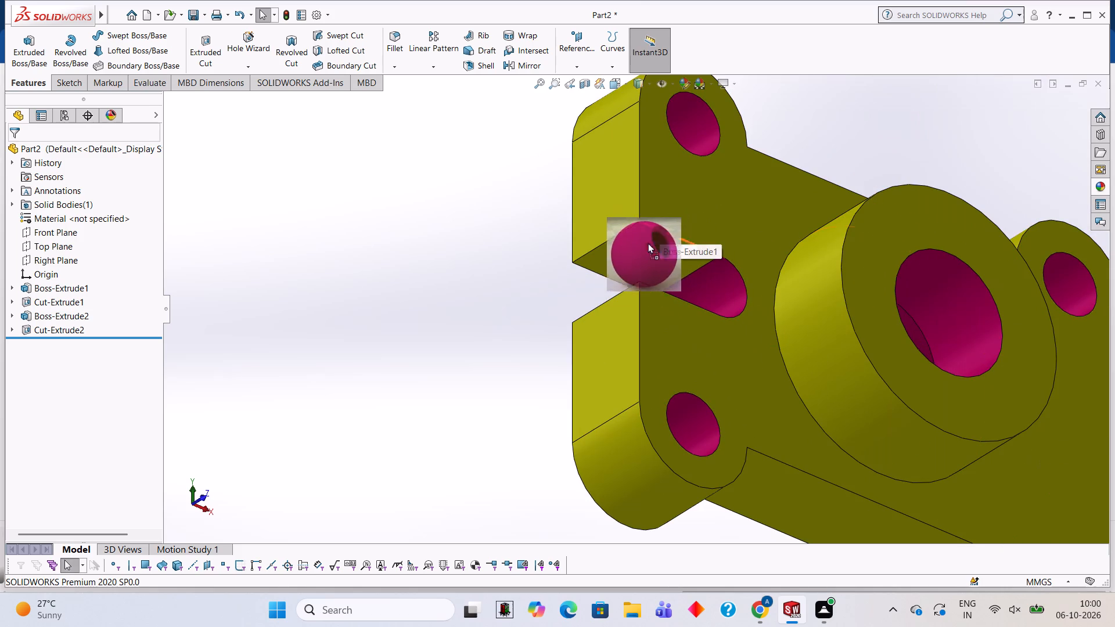
{"action": "left_click_drag", "start_coordinate": [648, 243], "coordinate": [631, 239]}
{"action": "left_click", "coordinate": [631, 239]}
Apply the solid Pink appearance to the lower flat face inside the plate's side slot.
{"action": "scroll", "coordinate": [631, 239], "scroll_direction": "up", "scroll_amount": 3}
{"action": "middle_click_drag", "start_coordinate": [659, 274], "coordinate": [665, 447]}
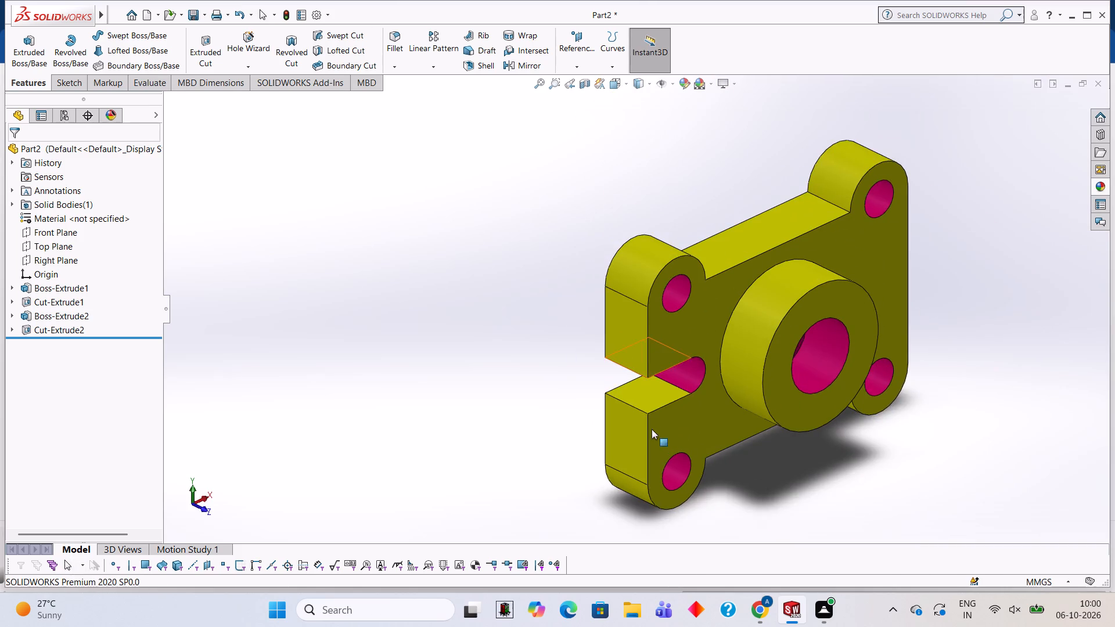
{"action": "scroll", "coordinate": [650, 396], "scroll_direction": "down", "scroll_amount": 2}
{"action": "middle_click_drag", "start_coordinate": [654, 386], "coordinate": [652, 434]}
{"action": "scroll", "coordinate": [644, 391], "scroll_direction": "down", "scroll_amount": 2}
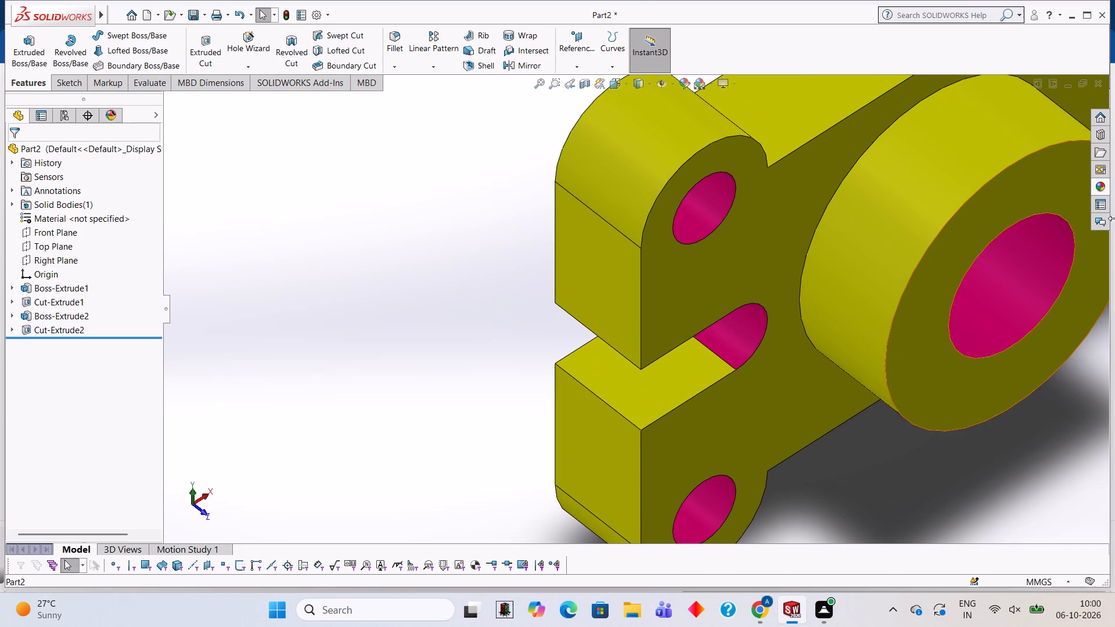
{"action": "left_click", "coordinate": [1101, 185]}
{"action": "left_click_drag", "start_coordinate": [993, 497], "coordinate": [614, 398]}
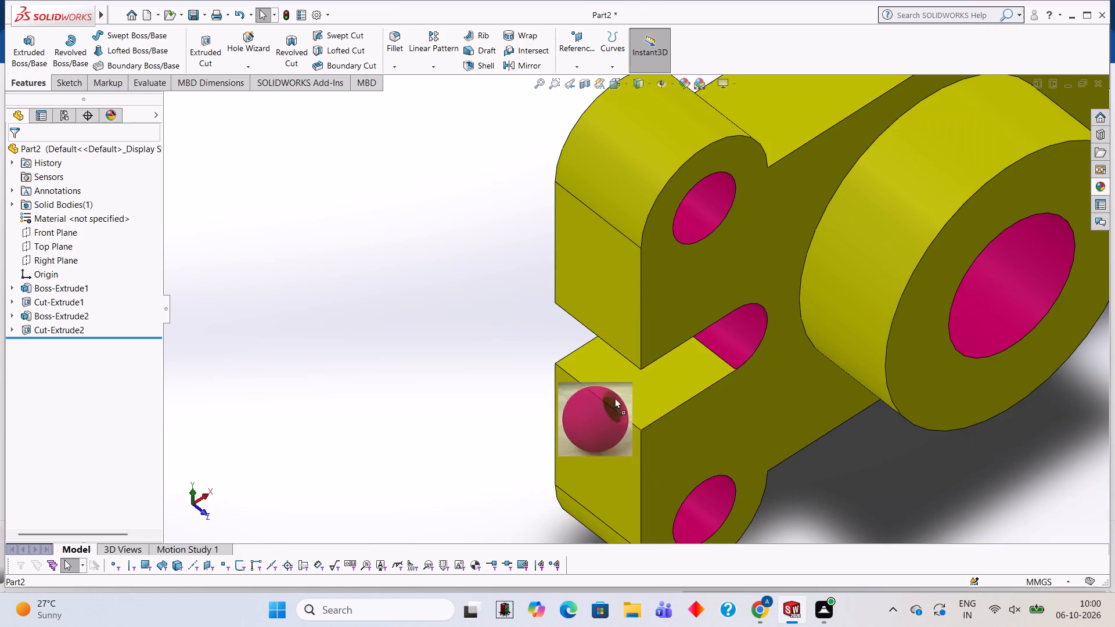
{"action": "left_click_drag", "start_coordinate": [614, 398], "coordinate": [640, 387]}
{"action": "left_click", "coordinate": [640, 387]}
{"action": "scroll", "coordinate": [640, 387], "scroll_direction": "up", "scroll_amount": 3}
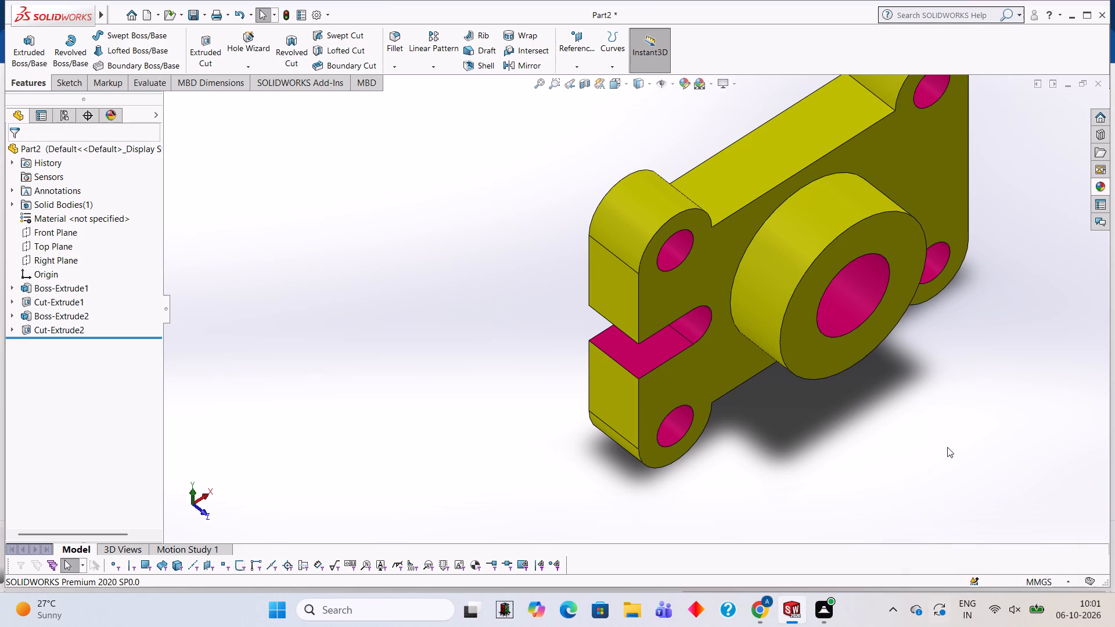
{"action": "middle_click_drag", "start_coordinate": [946, 447], "coordinate": [939, 366]}
{"action": "scroll", "coordinate": [937, 444], "scroll_direction": "up", "scroll_amount": 1}
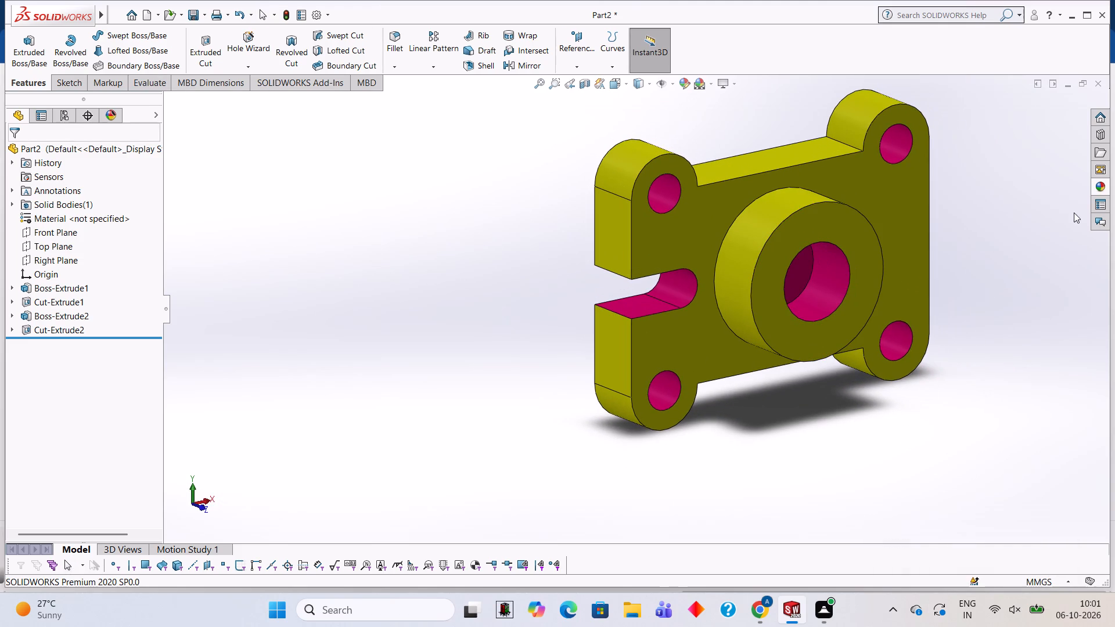
Apply the solid Blue appearance to the flat ring-shaped end face of the central boss.
{"action": "left_click", "coordinate": [1103, 185]}
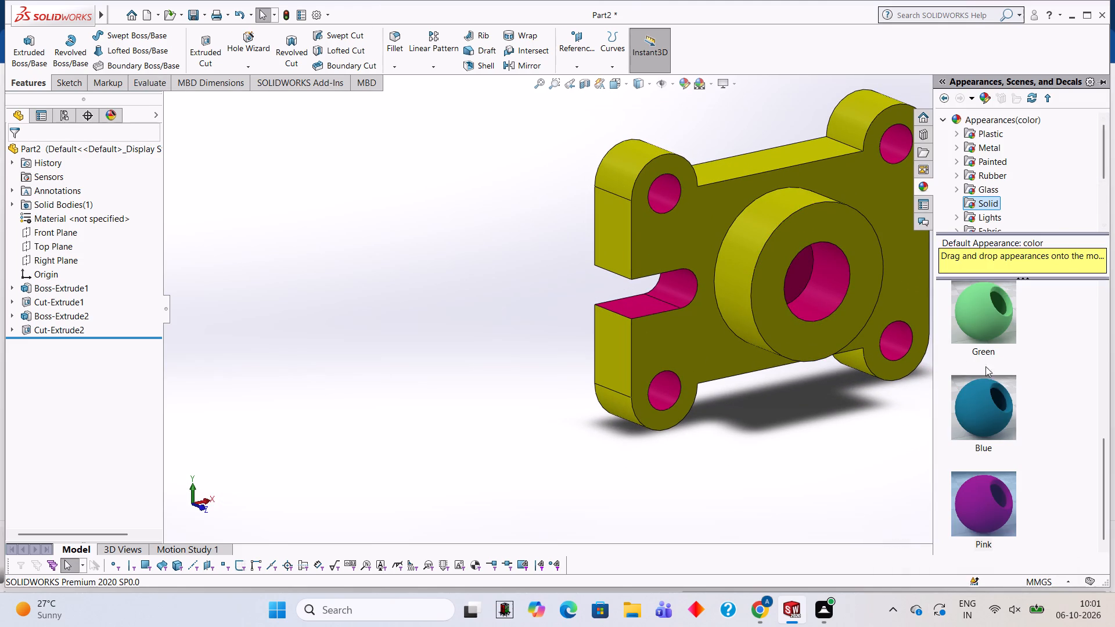
{"action": "left_click_drag", "start_coordinate": [999, 394], "coordinate": [804, 239]}
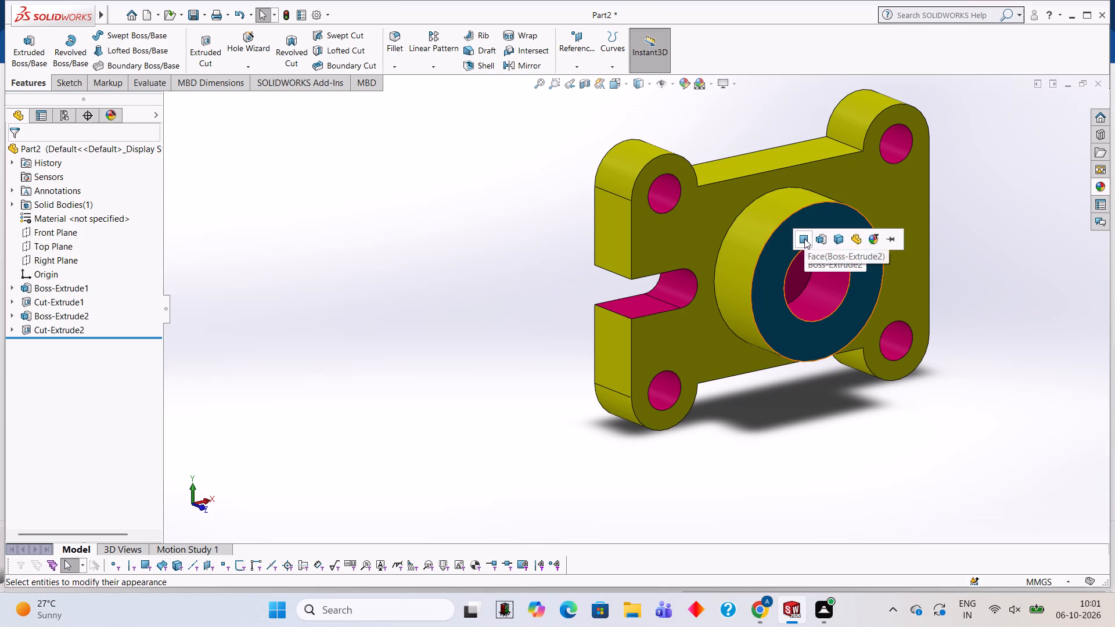
{"action": "left_click", "coordinate": [804, 239]}
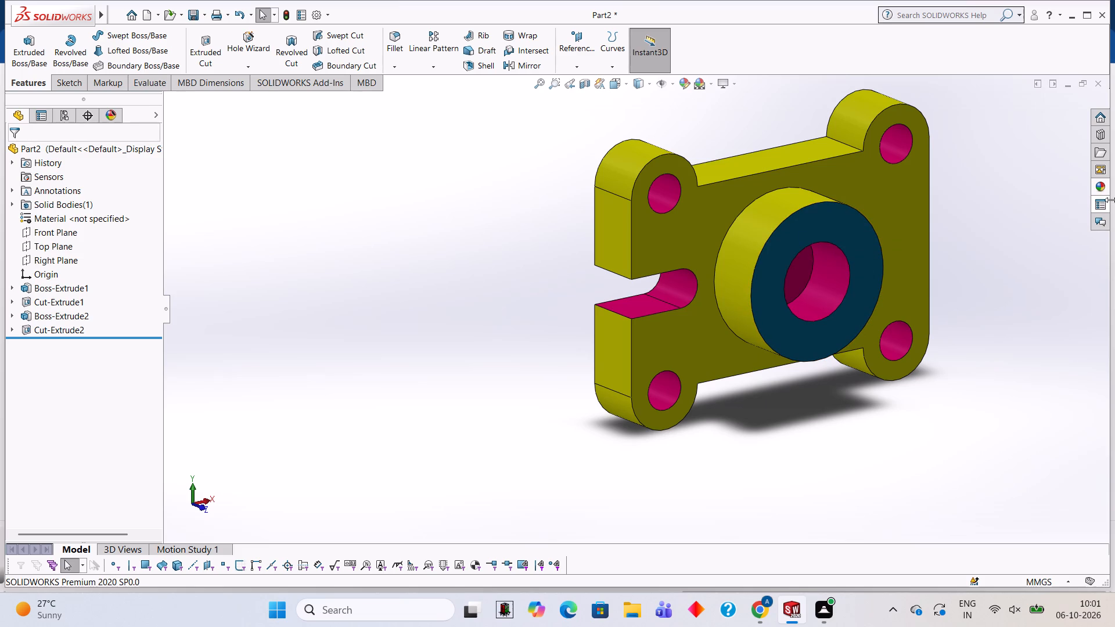
Apply the solid Blue appearance to the outer cylindrical face of the central boss.
{"action": "left_click", "coordinate": [1098, 185]}
{"action": "left_click_drag", "start_coordinate": [993, 386], "coordinate": [734, 233]}
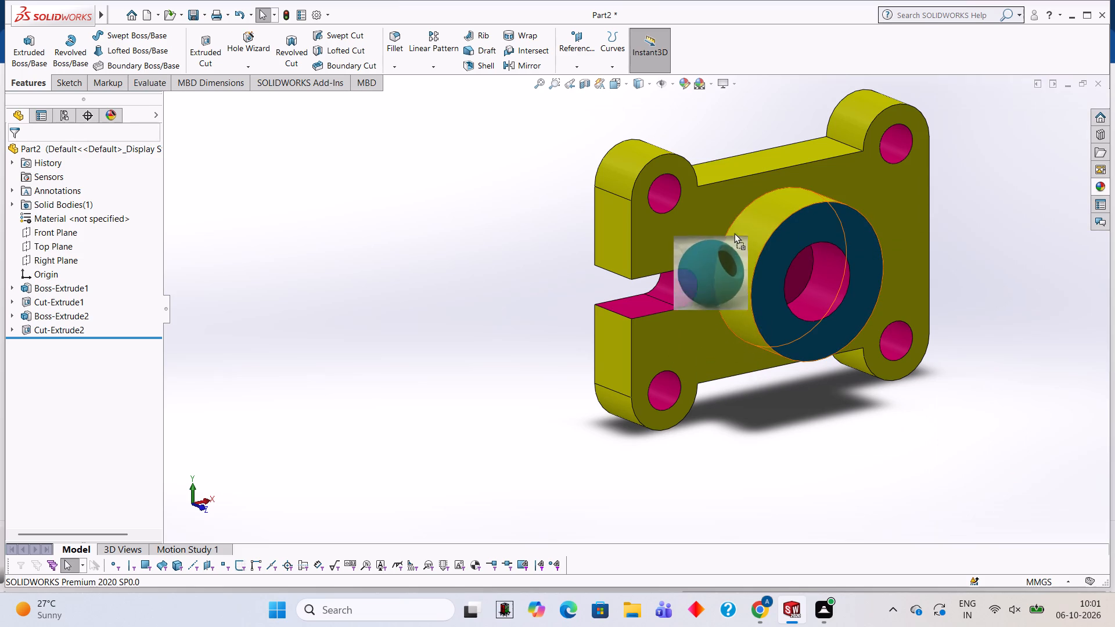
{"action": "left_click_drag", "start_coordinate": [734, 233], "coordinate": [746, 225]}
{"action": "left_click", "coordinate": [746, 225]}
Examine the coloured plate from the front, side and back to check which faces still need a different colour.
{"action": "scroll", "coordinate": [746, 225], "scroll_direction": "up", "scroll_amount": 3}
{"action": "middle_click_drag", "start_coordinate": [867, 312], "coordinate": [823, 222]}
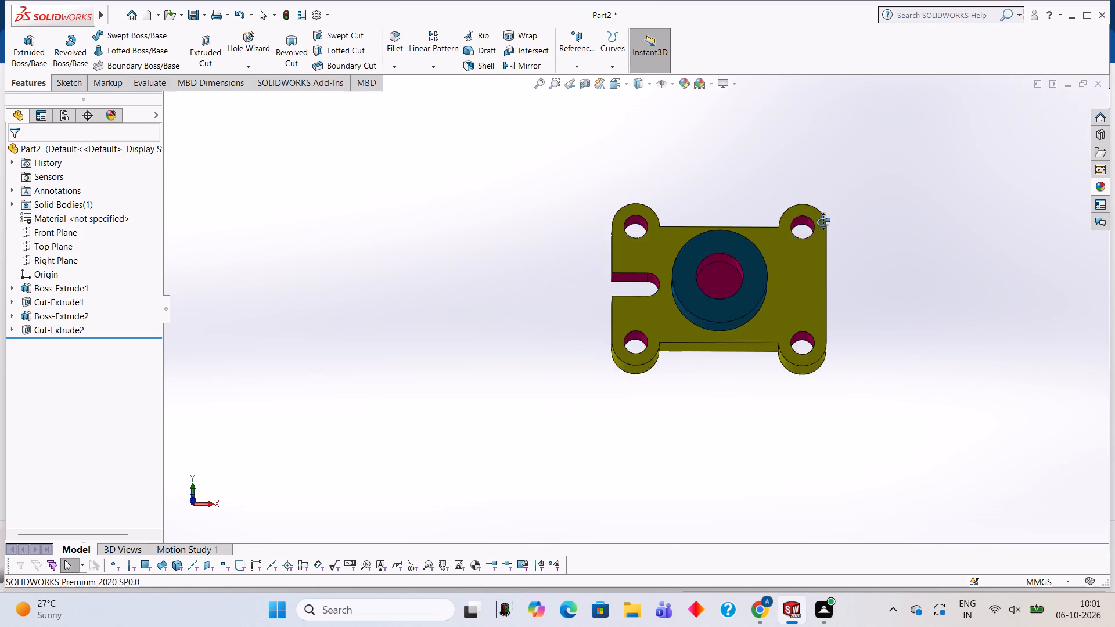
{"action": "middle_click_drag", "start_coordinate": [823, 222], "coordinate": [869, 286]}
{"action": "middle_click_drag", "start_coordinate": [805, 239], "coordinate": [796, 263]}
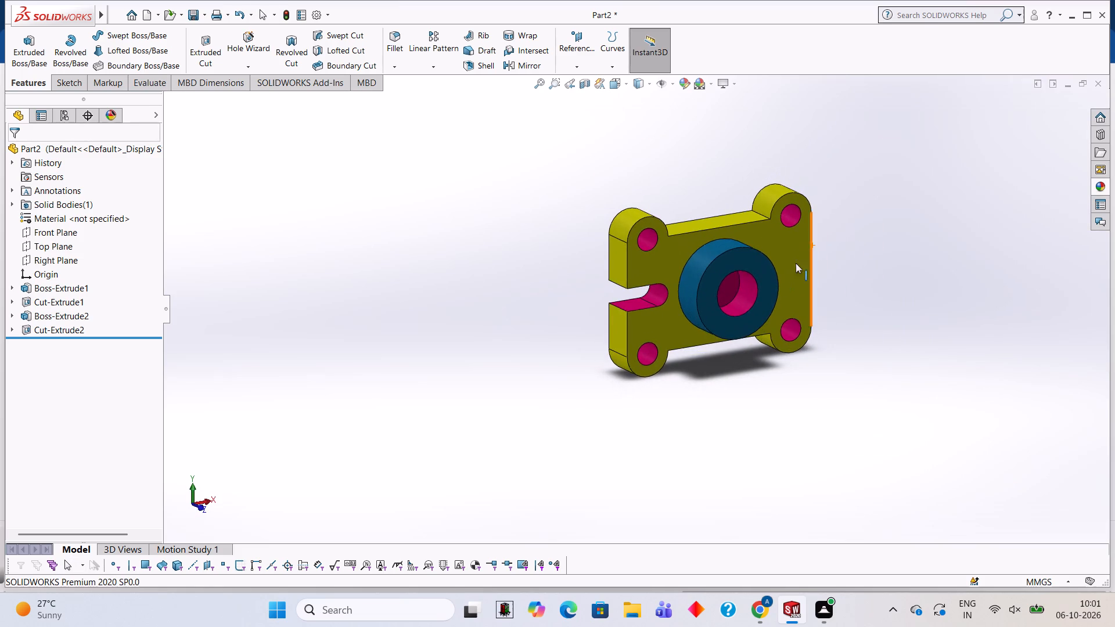
{"action": "scroll", "coordinate": [759, 287], "scroll_direction": "up", "scroll_amount": 2}
{"action": "middle_click_drag", "start_coordinate": [760, 267], "coordinate": [735, 186]}
{"action": "middle_click_drag", "start_coordinate": [764, 277], "coordinate": [794, 298]}
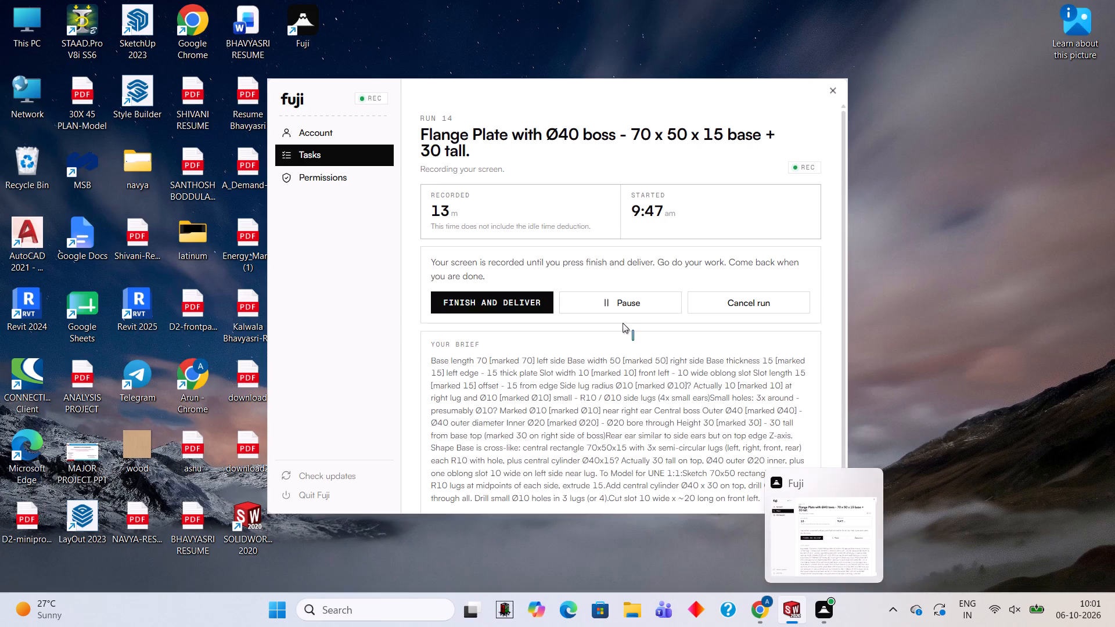
{"action": "middle_click_drag", "start_coordinate": [719, 270], "coordinate": [740, 281]}
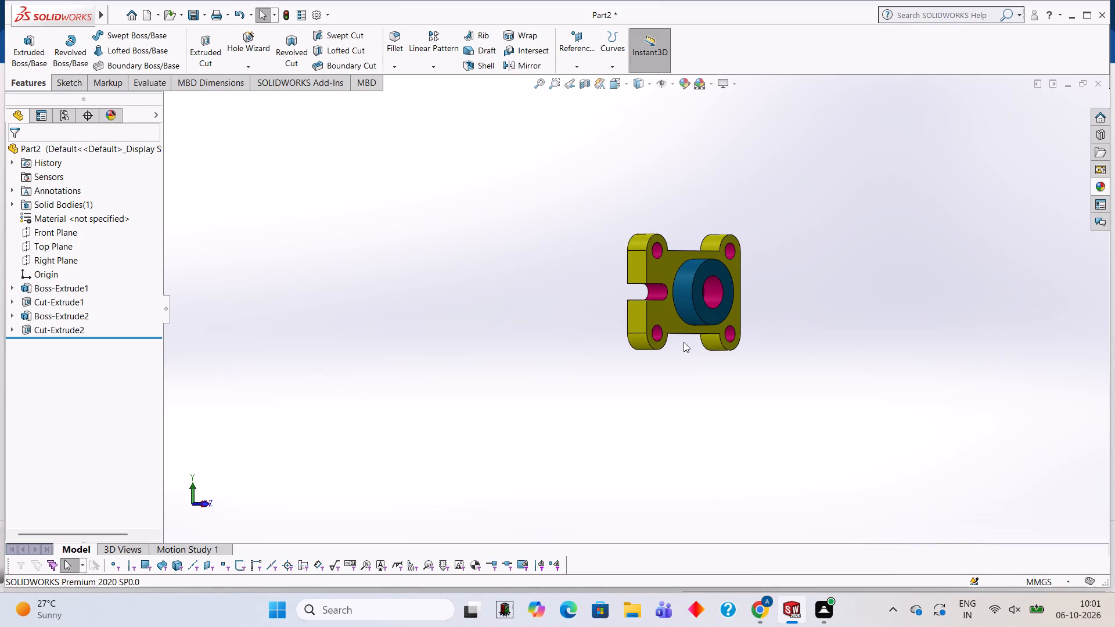
{"action": "middle_click_drag", "start_coordinate": [742, 309], "coordinate": [740, 261]}
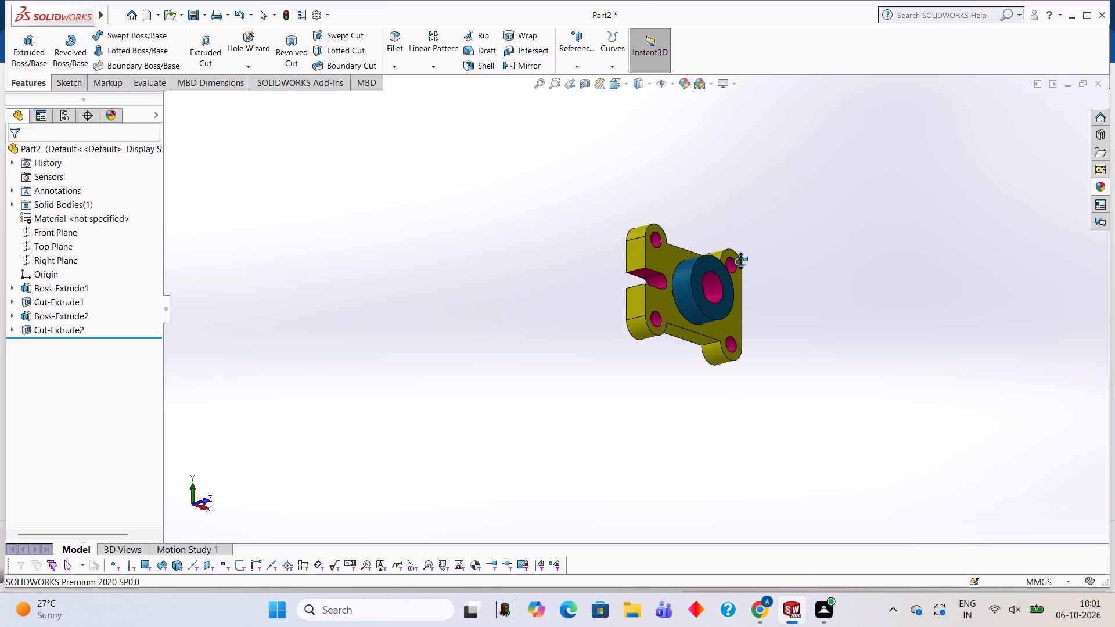
{"action": "middle_click_drag", "start_coordinate": [740, 261], "coordinate": [719, 308]}
{"action": "middle_click_drag", "start_coordinate": [649, 267], "coordinate": [813, 341]}
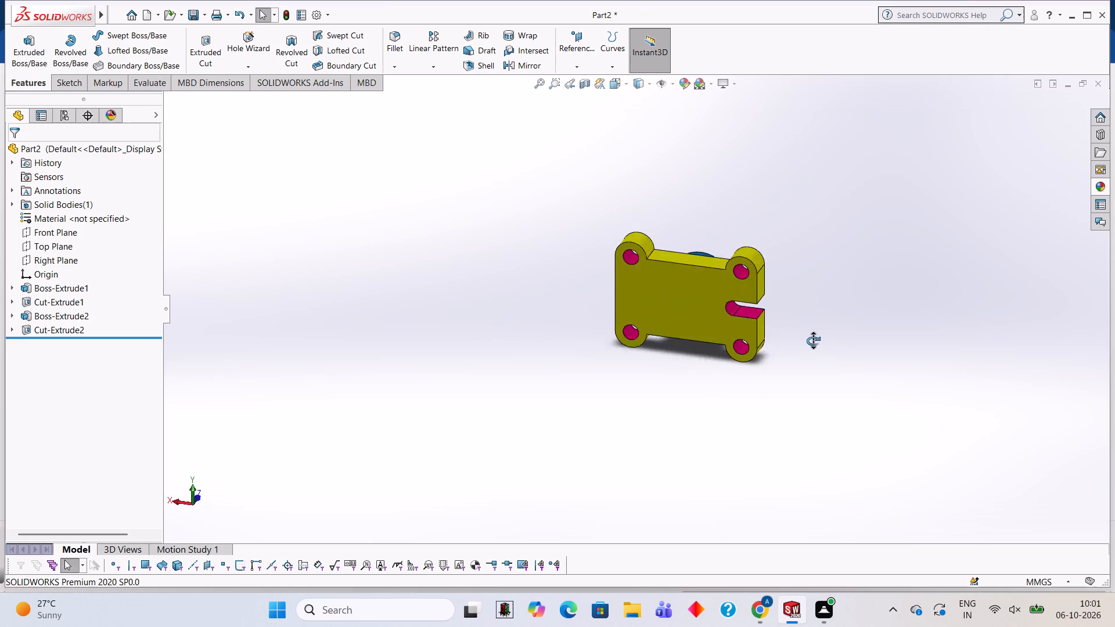
{"action": "middle_click_drag", "start_coordinate": [813, 341], "coordinate": [655, 284]}
Apply the solid Green appearance to the rounded outer face of the upper corner lug on the slot side.
{"action": "scroll", "coordinate": [662, 248], "scroll_direction": "down", "scroll_amount": 3}
{"action": "middle_click_drag", "start_coordinate": [680, 251], "coordinate": [679, 336]}
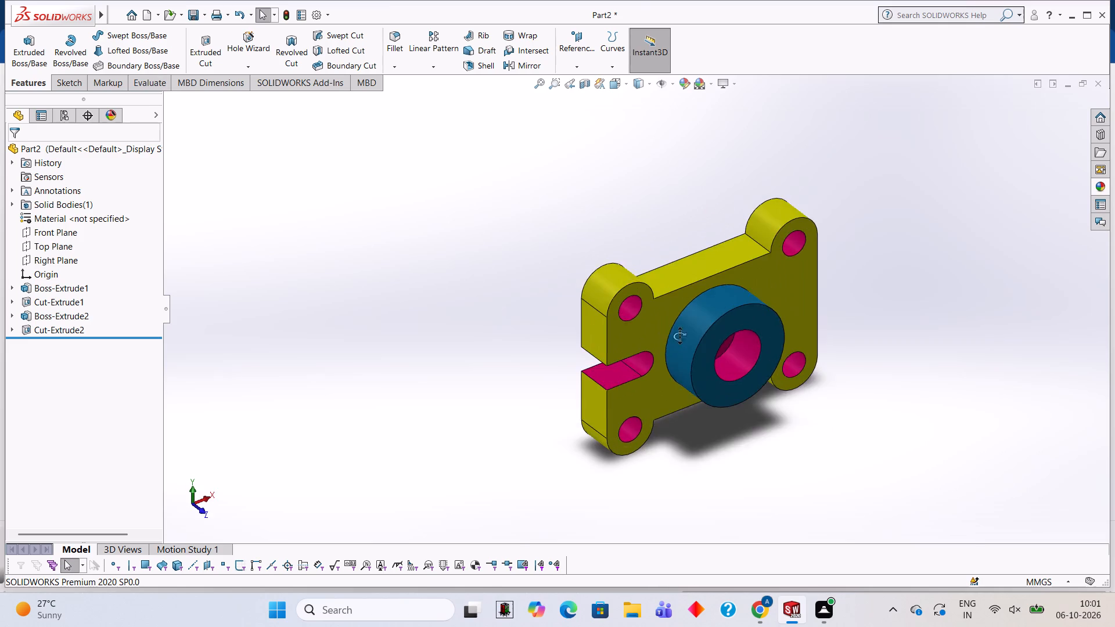
{"action": "middle_click_drag", "start_coordinate": [679, 336], "coordinate": [681, 337]}
{"action": "scroll", "coordinate": [649, 272], "scroll_direction": "down", "scroll_amount": 3}
{"action": "left_click", "coordinate": [1104, 187]}
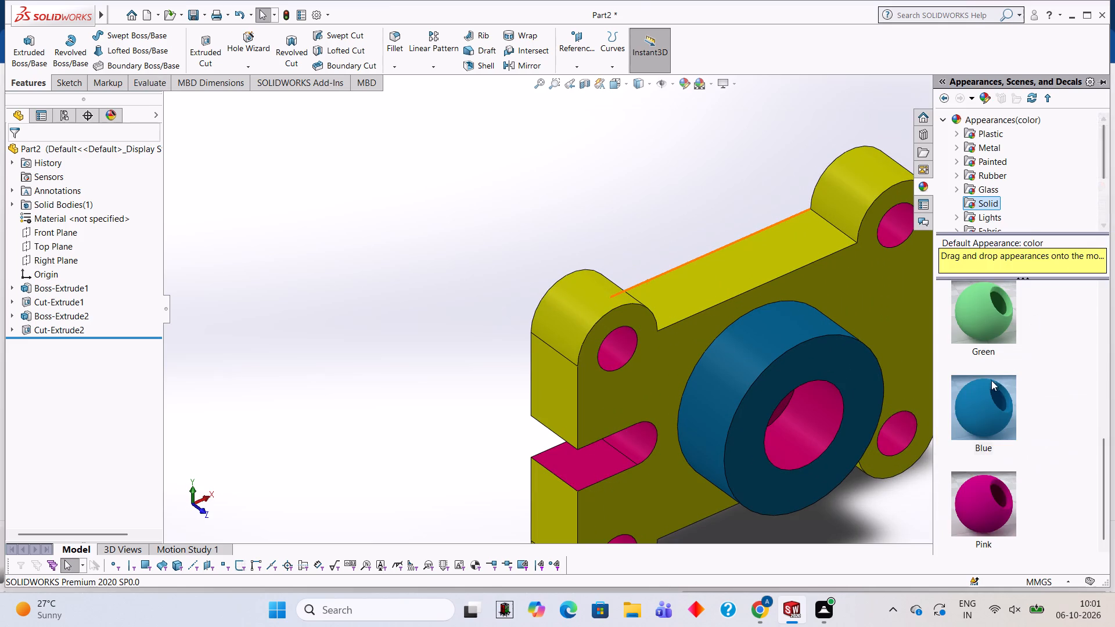
{"action": "scroll", "coordinate": [992, 376], "scroll_direction": "up", "scroll_amount": 3}
{"action": "scroll", "coordinate": [991, 374], "scroll_direction": "down", "scroll_amount": 1}
{"action": "scroll", "coordinate": [988, 496], "scroll_direction": "down", "scroll_amount": 1}
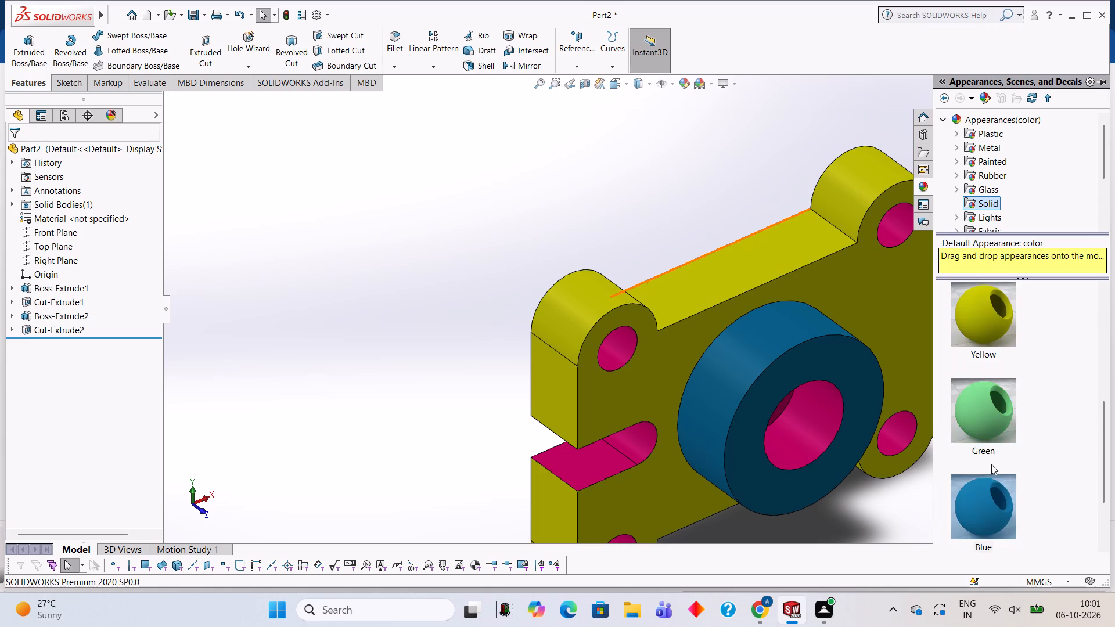
{"action": "left_click_drag", "start_coordinate": [995, 412], "coordinate": [596, 291]}
{"action": "left_click", "coordinate": [595, 291]}
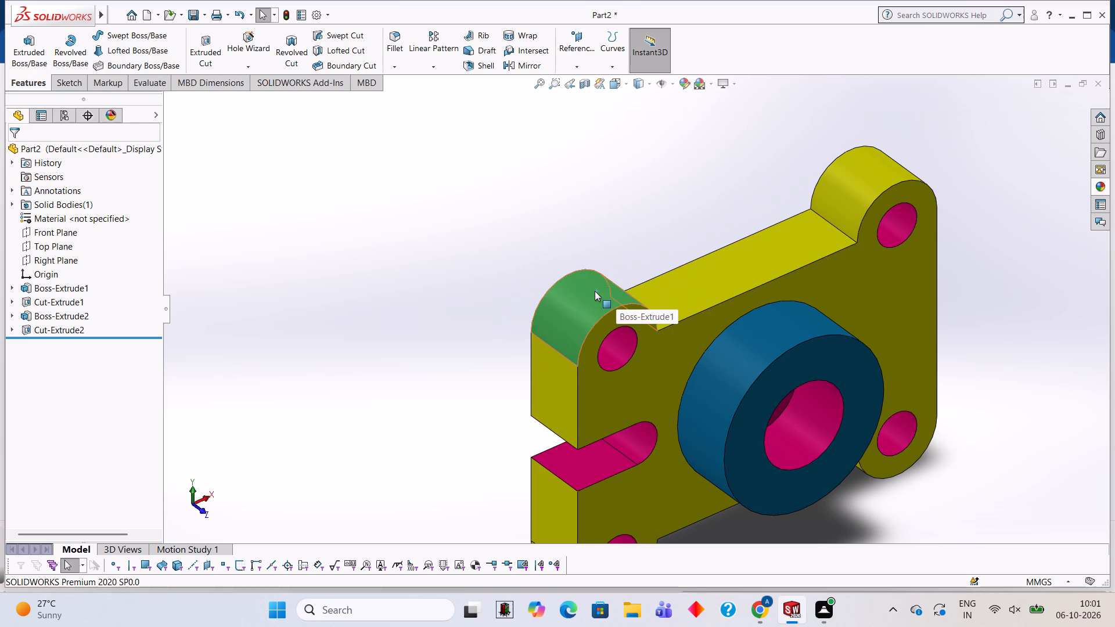
Apply the solid Green appearance to the rounded outer face of the upper corner lug on the side opposite the slot.
{"action": "scroll", "coordinate": [595, 291], "scroll_direction": "up", "scroll_amount": 2}
{"action": "scroll", "coordinate": [836, 226], "scroll_direction": "down", "scroll_amount": 2}
{"action": "left_click", "coordinate": [1100, 181]}
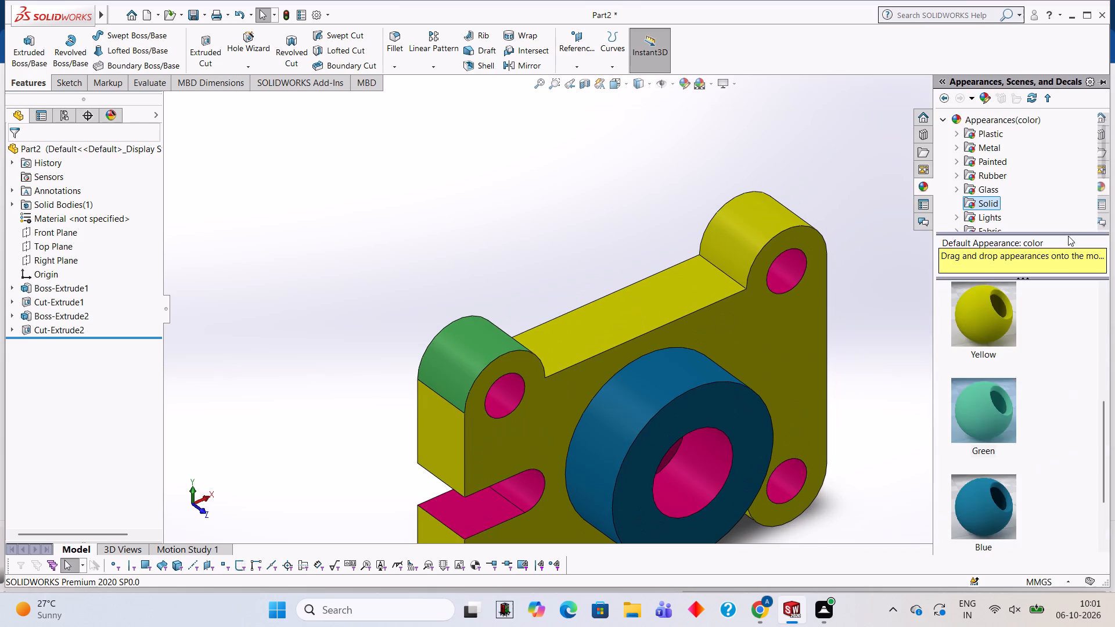
{"action": "left_click_drag", "start_coordinate": [999, 427], "coordinate": [767, 233]}
{"action": "left_click", "coordinate": [766, 233]}
Apply the solid Green appearance to the rounded outer face of the lower corner lug on the side opposite the slot.
{"action": "scroll", "coordinate": [766, 233], "scroll_direction": "up", "scroll_amount": 4}
{"action": "middle_click_drag", "start_coordinate": [811, 398], "coordinate": [753, 239]}
{"action": "middle_click_drag", "start_coordinate": [707, 481], "coordinate": [726, 352]}
{"action": "scroll", "coordinate": [704, 399], "scroll_direction": "down", "scroll_amount": 3}
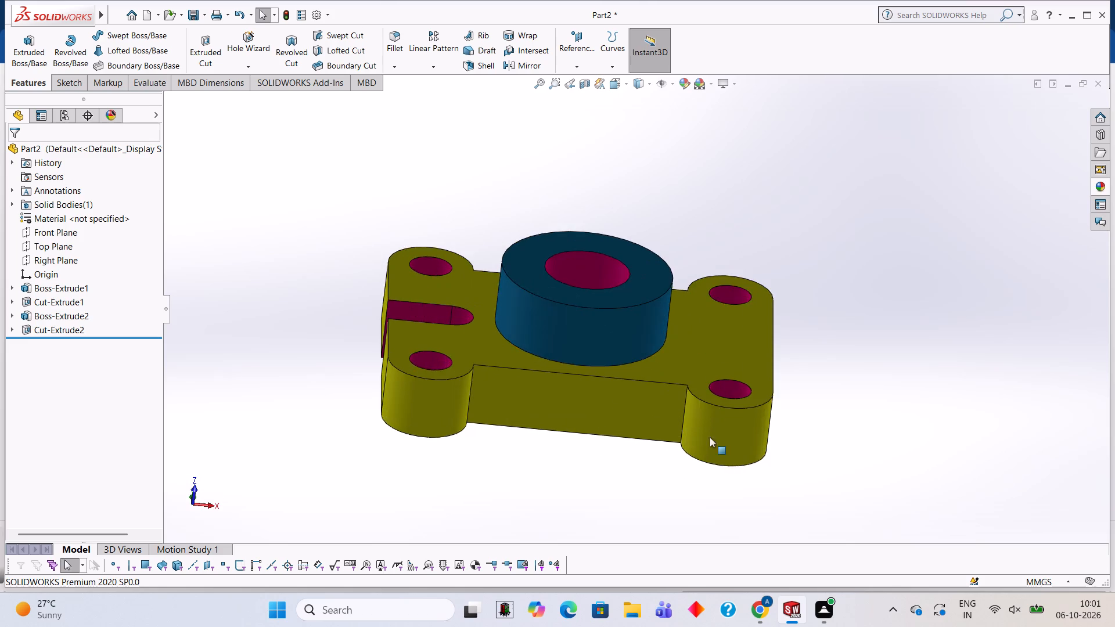
{"action": "middle_click_drag", "start_coordinate": [710, 467], "coordinate": [715, 369]}
{"action": "scroll", "coordinate": [701, 370], "scroll_direction": "down", "scroll_amount": 4}
{"action": "left_click", "coordinate": [1095, 189]}
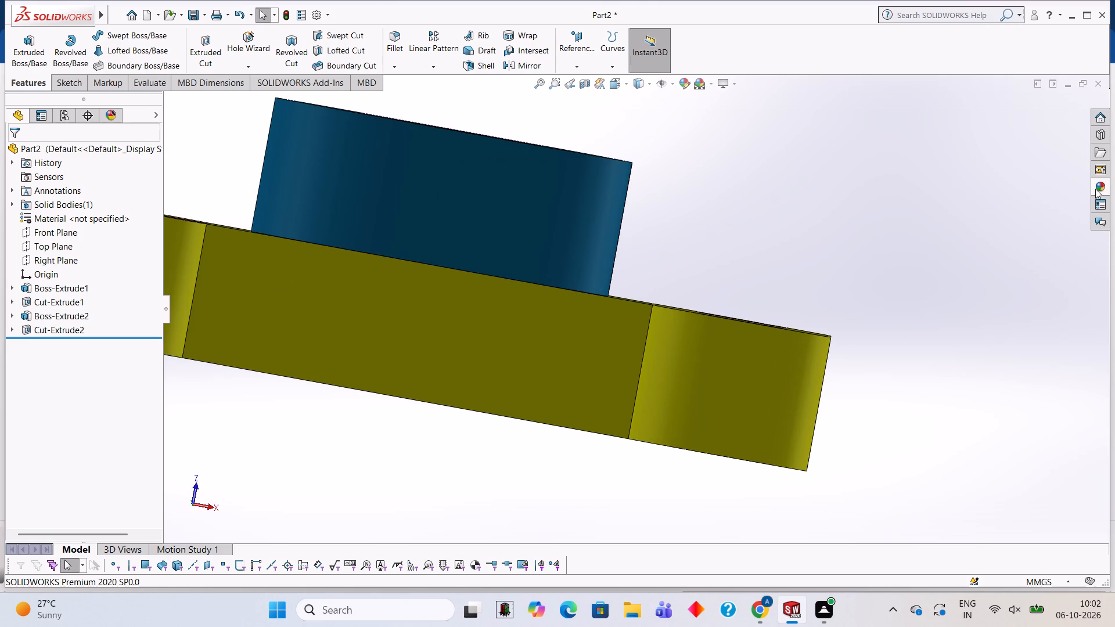
{"action": "left_click_drag", "start_coordinate": [972, 420], "coordinate": [727, 395]}
{"action": "left_click", "coordinate": [727, 395]}
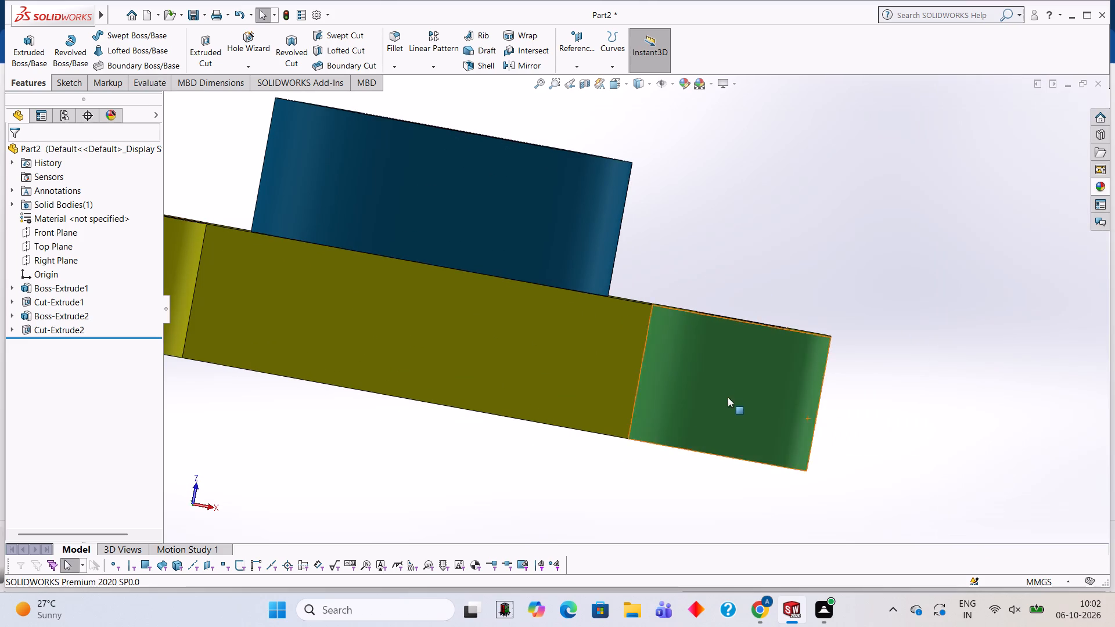
Apply the solid Green appearance to the rounded outer face of the lower corner lug on the slot side.
{"action": "scroll", "coordinate": [728, 397], "scroll_direction": "up", "scroll_amount": 5}
{"action": "scroll", "coordinate": [449, 307], "scroll_direction": "down", "scroll_amount": 4}
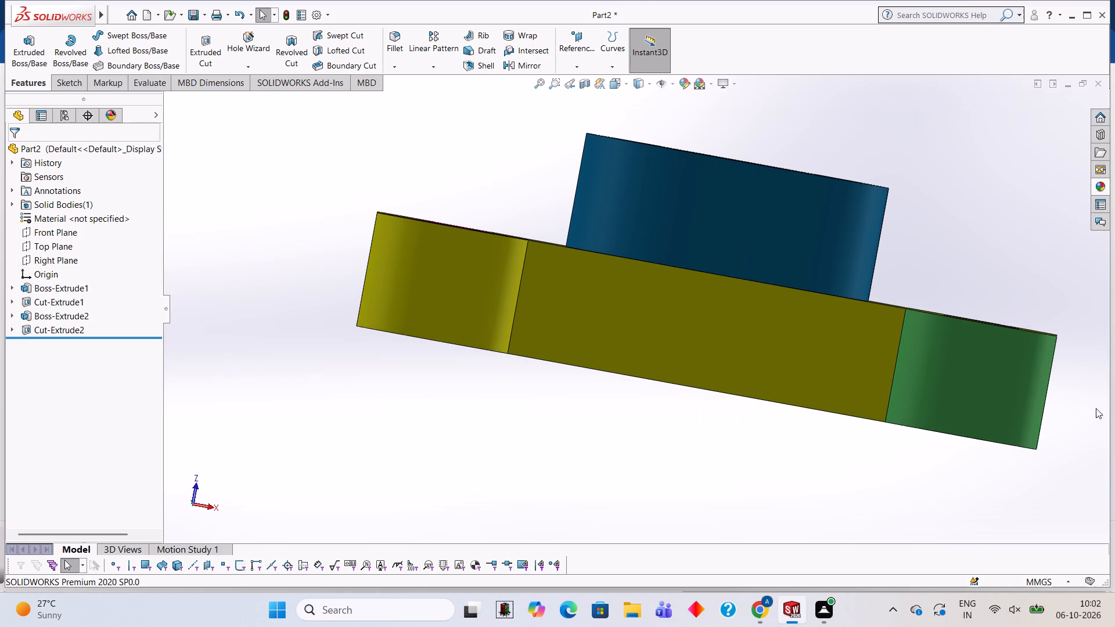
{"action": "left_click", "coordinate": [1102, 182]}
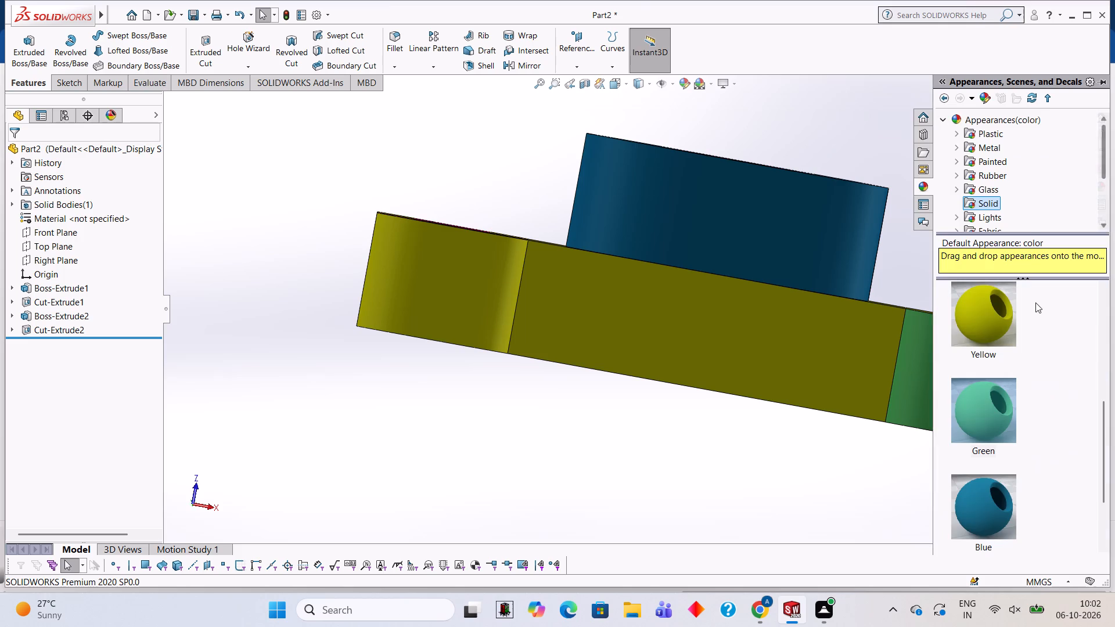
{"action": "left_click", "coordinate": [895, 370]}
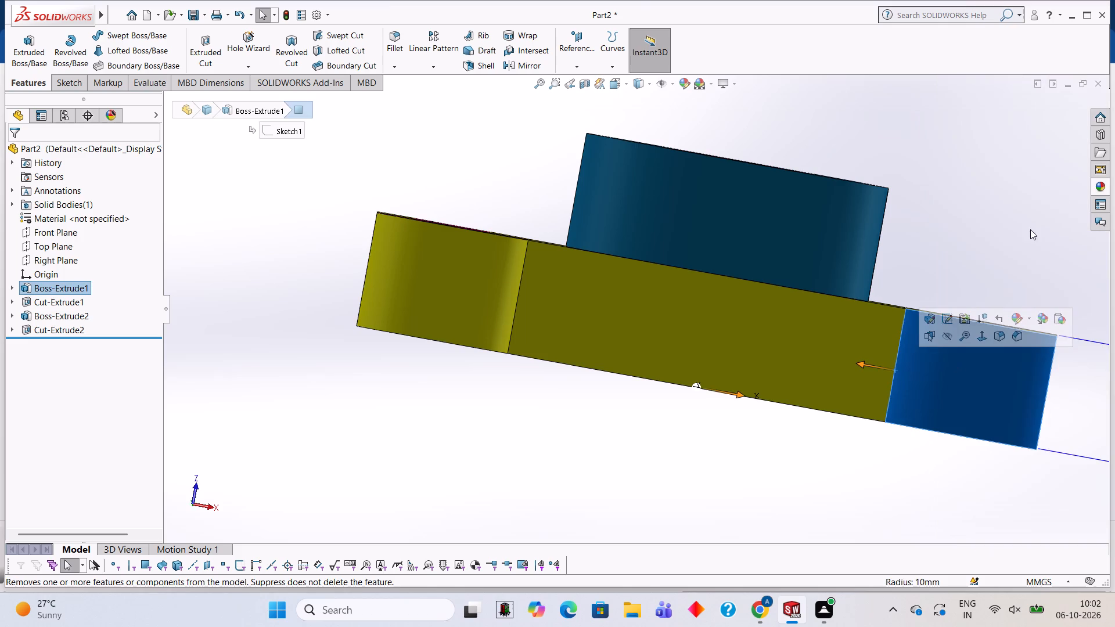
{"action": "key", "text": "Escape"}
{"action": "left_click", "coordinate": [1102, 184]}
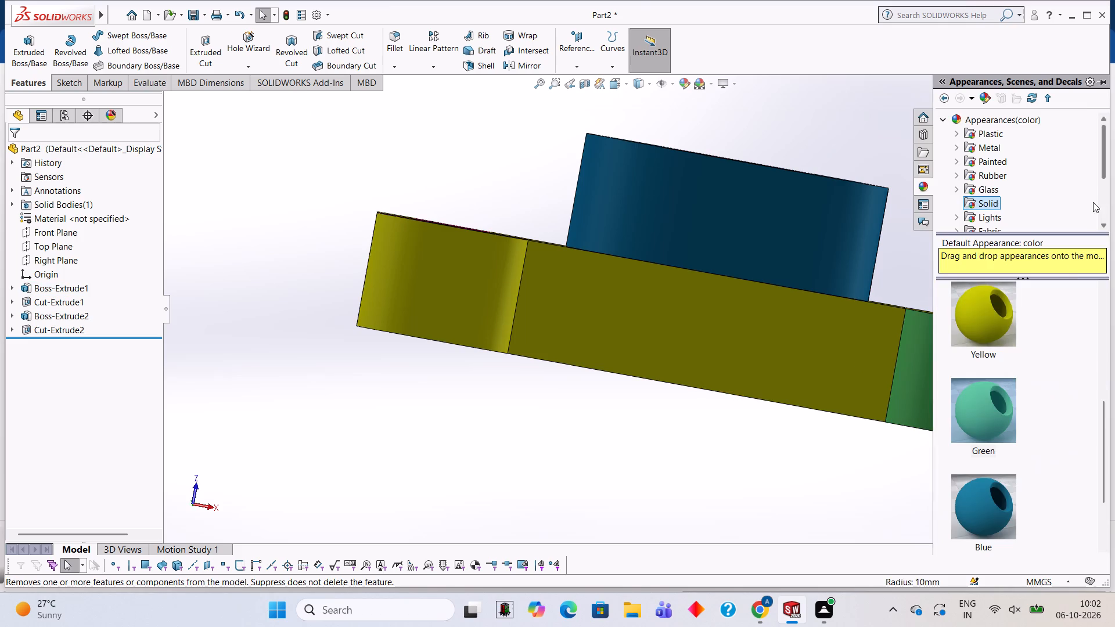
{"action": "left_click_drag", "start_coordinate": [991, 392], "coordinate": [444, 247]}
{"action": "left_click", "coordinate": [444, 247]}
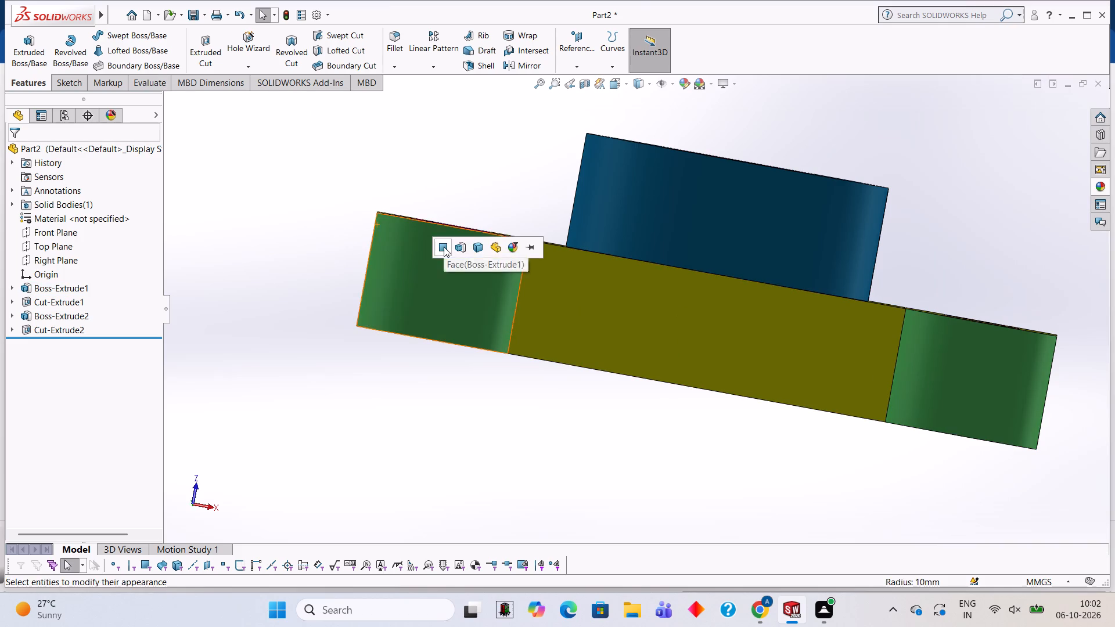
Inspect the finished colouring of the plate, corner lugs, holes, slot and boss from several angles.
{"action": "scroll", "coordinate": [446, 250], "scroll_direction": "up", "scroll_amount": 3}
{"action": "middle_click_drag", "start_coordinate": [627, 222], "coordinate": [609, 394]}
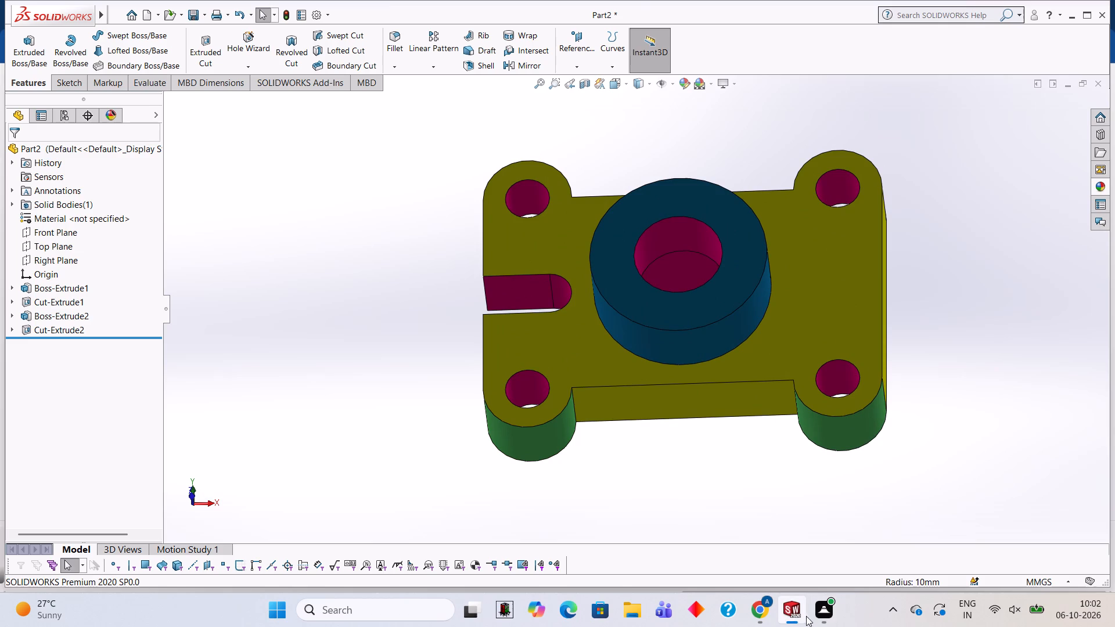
{"action": "scroll", "coordinate": [761, 279], "scroll_direction": "up", "scroll_amount": 1}
{"action": "middle_click_drag", "start_coordinate": [761, 279], "coordinate": [767, 289]}
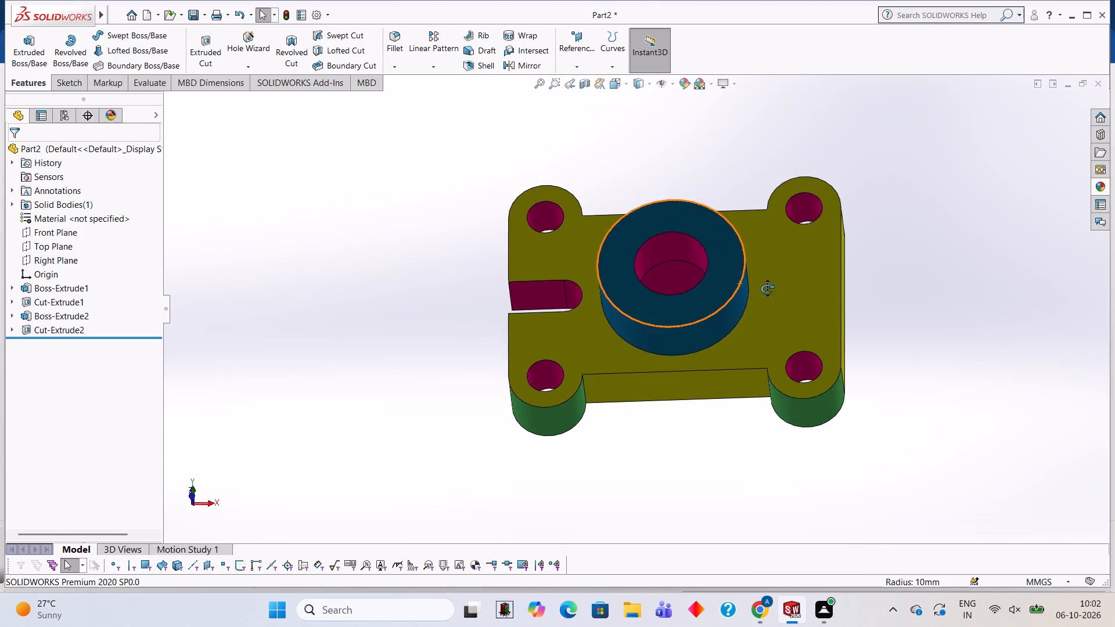
{"action": "middle_click_drag", "start_coordinate": [767, 289], "coordinate": [803, 306]}
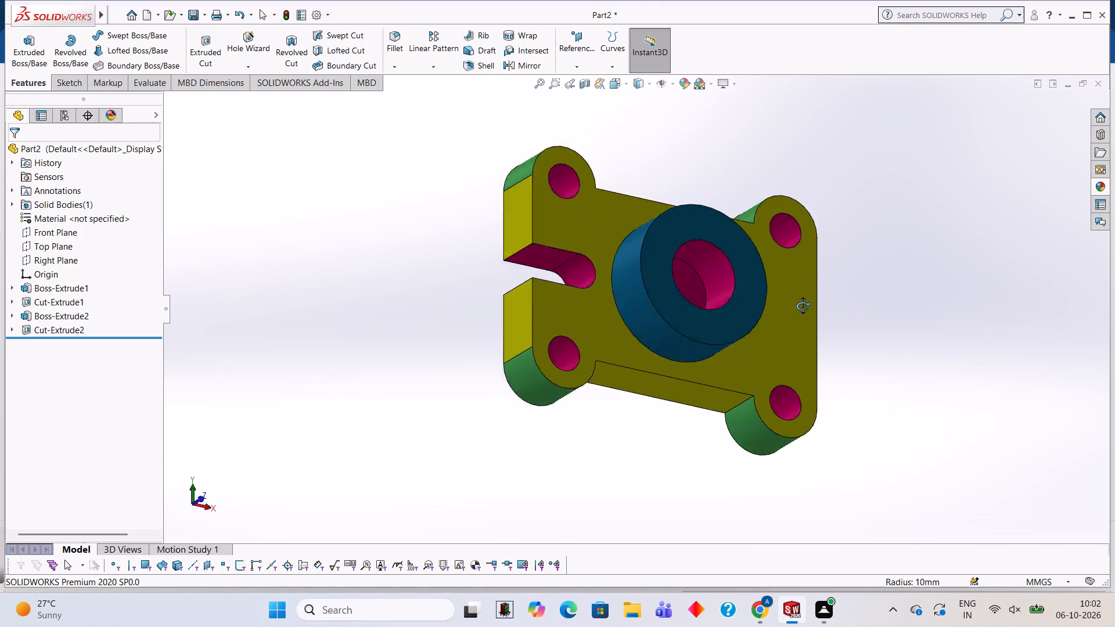
{"action": "middle_click_drag", "start_coordinate": [803, 306], "coordinate": [793, 329]}
{"action": "scroll", "coordinate": [792, 326], "scroll_direction": "up", "scroll_amount": 2}
{"action": "middle_click_drag", "start_coordinate": [791, 326], "coordinate": [769, 363]}
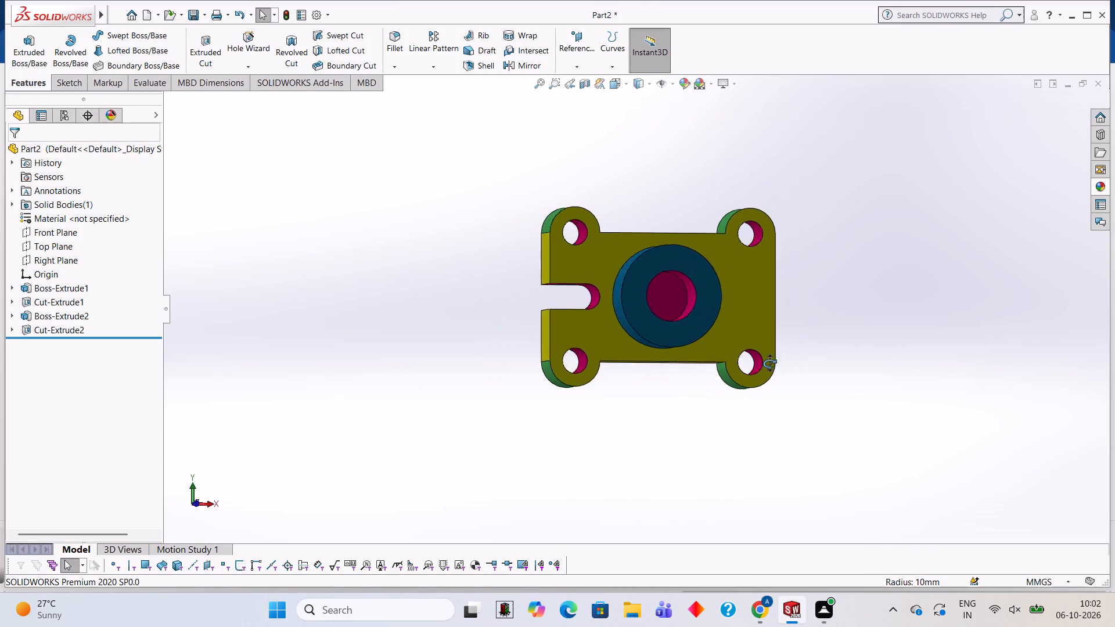
{"action": "middle_click_drag", "start_coordinate": [769, 363], "coordinate": [775, 367]}
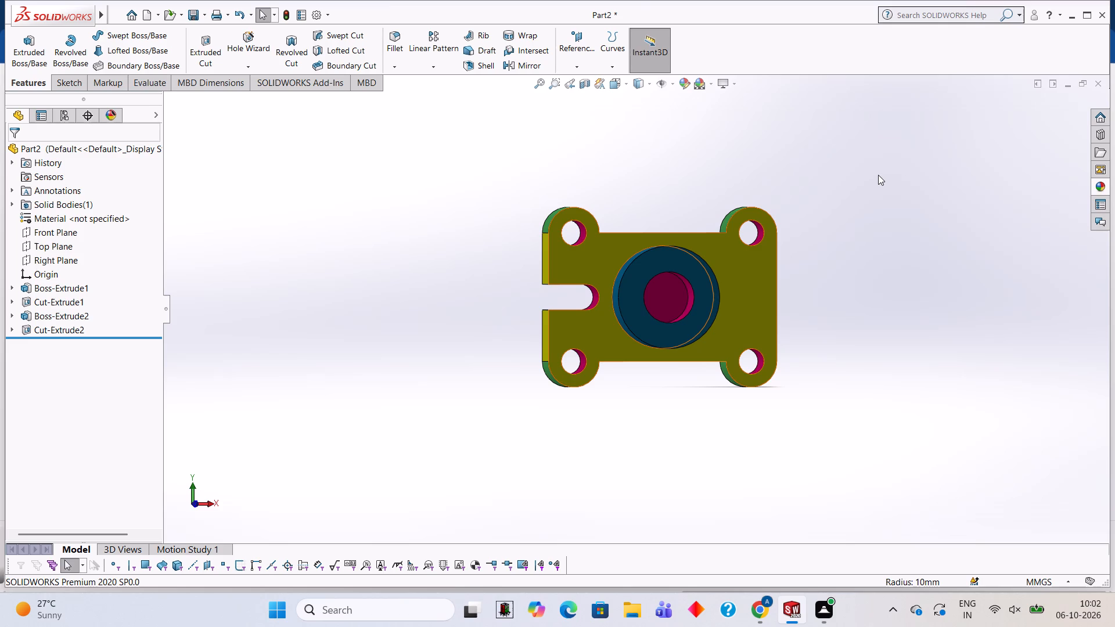
{"action": "scroll", "coordinate": [754, 215], "scroll_direction": "up", "scroll_amount": 2}
{"action": "middle_click_drag", "start_coordinate": [737, 208], "coordinate": [796, 237]}
{"action": "scroll", "coordinate": [714, 208], "scroll_direction": "down", "scroll_amount": 1}
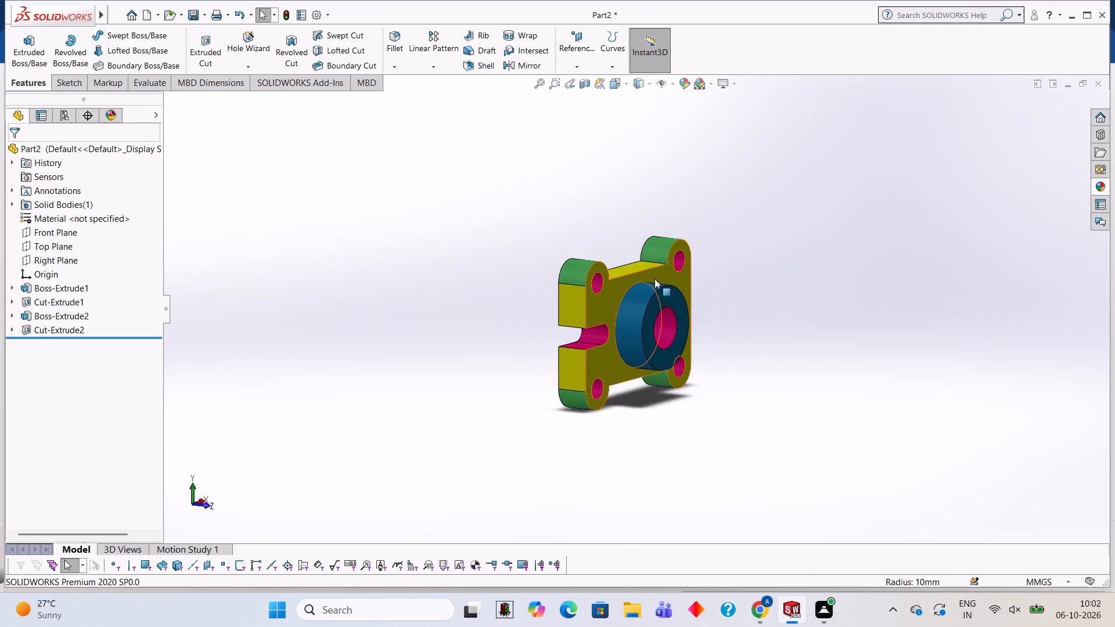
{"action": "scroll", "coordinate": [648, 273], "scroll_direction": "up", "scroll_amount": 2}
{"action": "scroll", "coordinate": [643, 265], "scroll_direction": "down", "scroll_amount": 4}
{"action": "middle_click_drag", "start_coordinate": [647, 424], "coordinate": [636, 388]}
{"action": "scroll", "coordinate": [638, 390], "scroll_direction": "up", "scroll_amount": 3}
{"action": "scroll", "coordinate": [685, 305], "scroll_direction": "down", "scroll_amount": 3}
{"action": "middle_click_drag", "start_coordinate": [598, 380], "coordinate": [593, 445]}
{"action": "scroll", "coordinate": [588, 449], "scroll_direction": "up", "scroll_amount": 1}
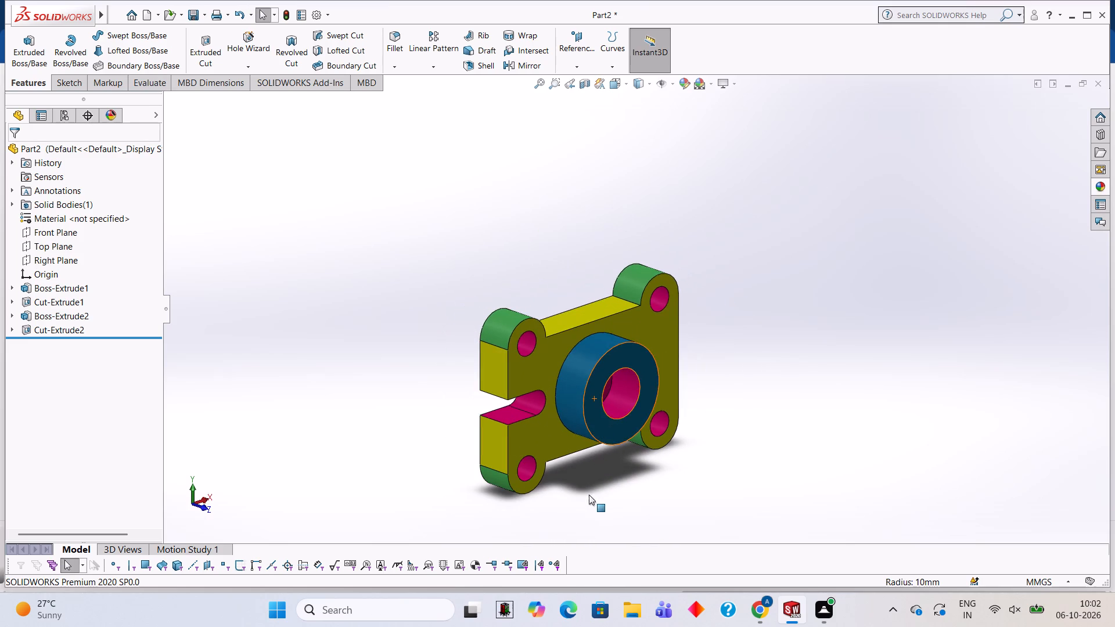
{"action": "scroll", "coordinate": [589, 495], "scroll_direction": "down", "scroll_amount": 2}
{"action": "scroll", "coordinate": [550, 334], "scroll_direction": "up", "scroll_amount": 1}
{"action": "middle_click_drag", "start_coordinate": [632, 269], "coordinate": [617, 256]}
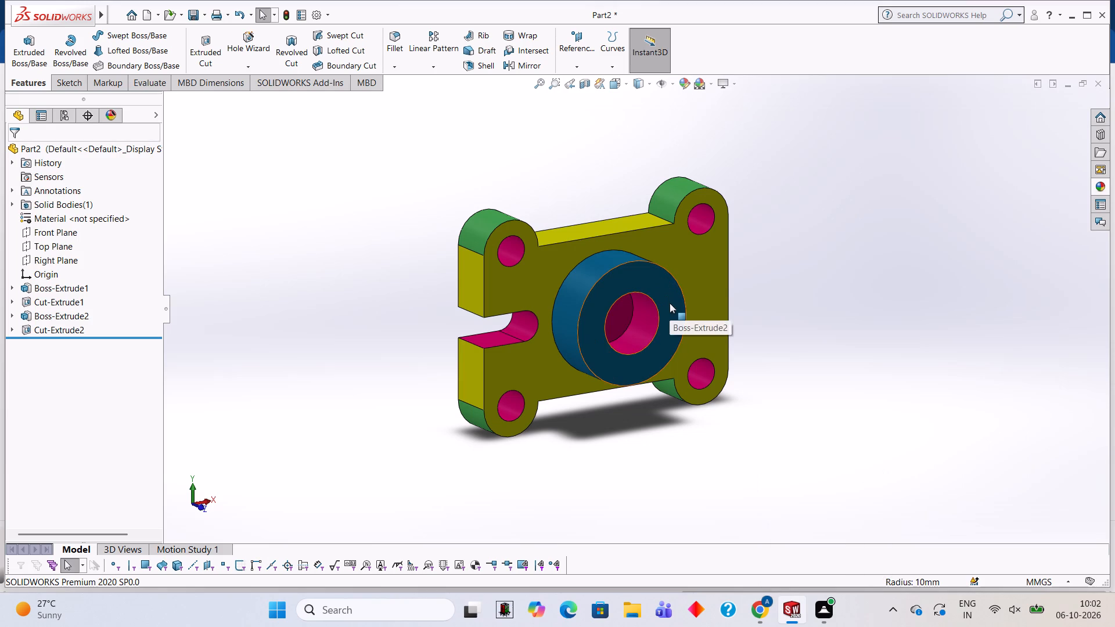
Save the part in the Documents folder as a SOLIDWORKS Part named "flange plate".
{"action": "key", "text": "ctrl+s"}
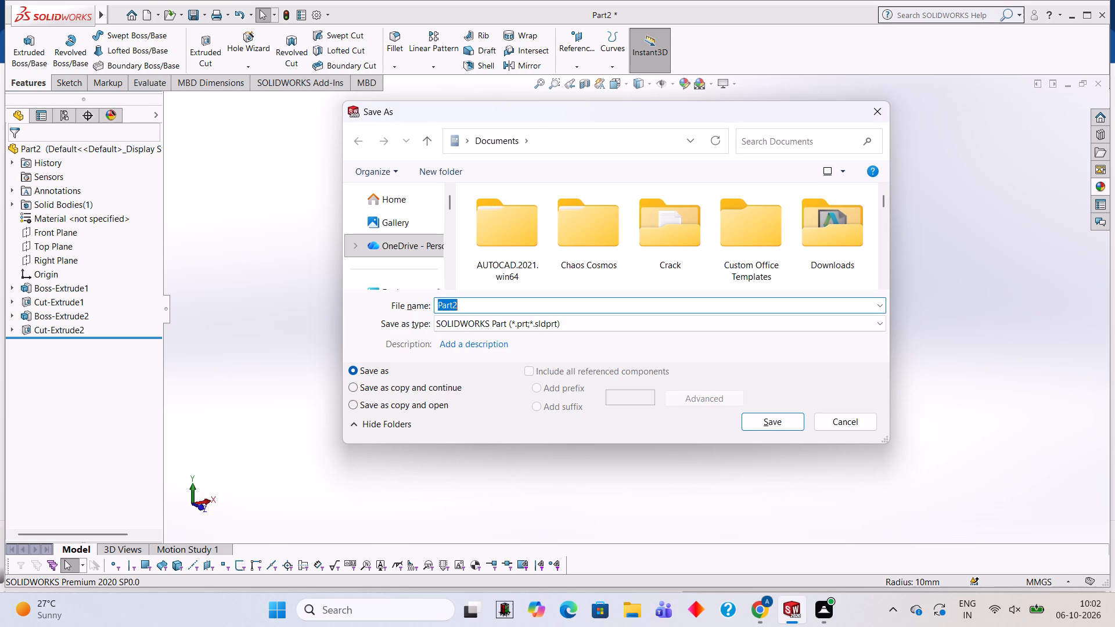
{"action": "type", "text": "fl"}
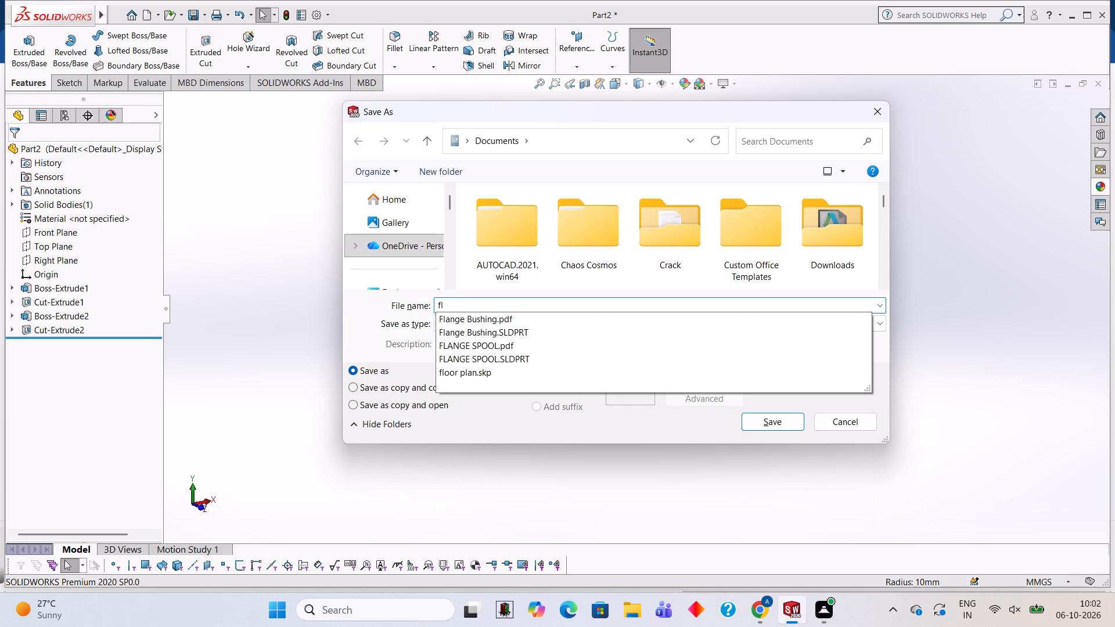
{"action": "key", "text": "a"}
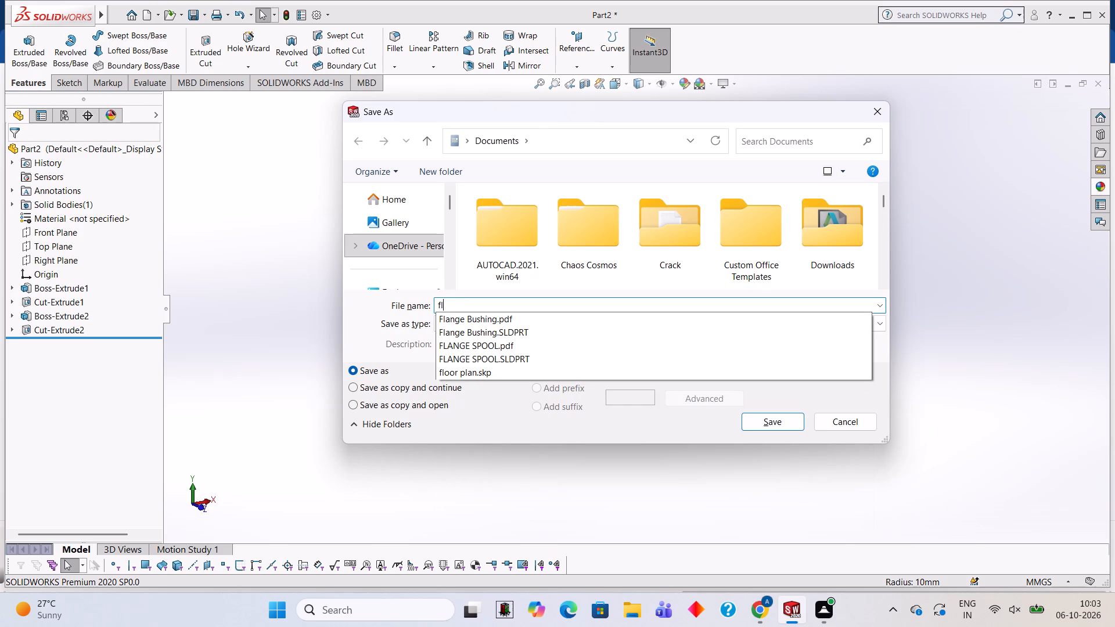
{"action": "type", "text": "nf"}
{"action": "key", "text": "space"}
{"action": "key", "text": "BackSpace"}
{"action": "key", "text": "BackSpace"}
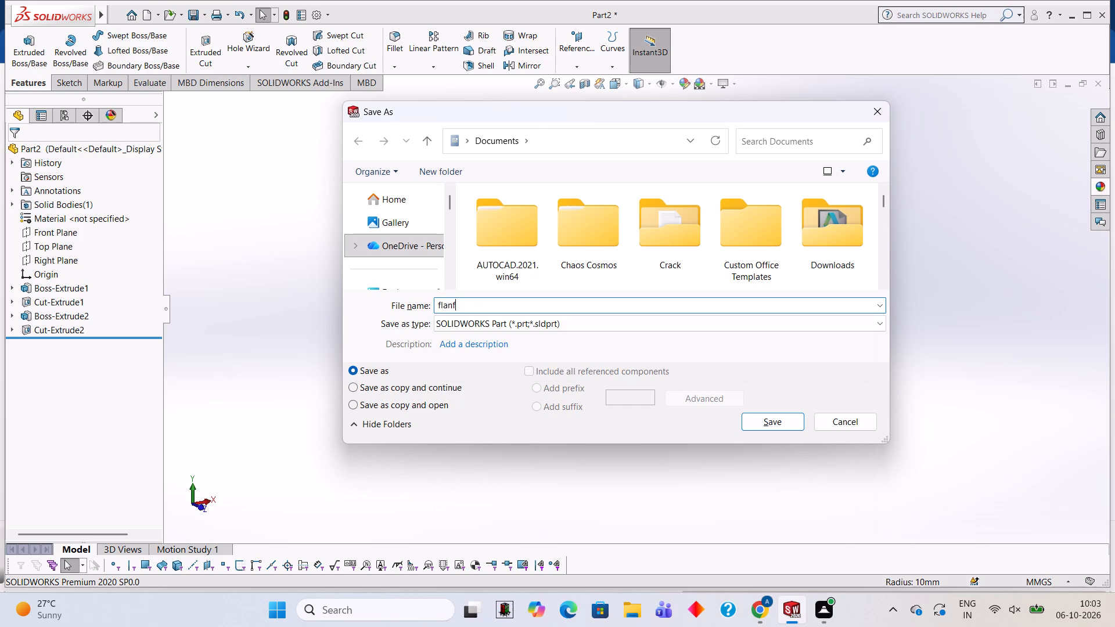
{"action": "type", "text": "g"}
{"action": "key", "text": "space"}
{"action": "key", "text": "BackSpace"}
{"action": "type", "text": "e"}
{"action": "key", "text": "space"}
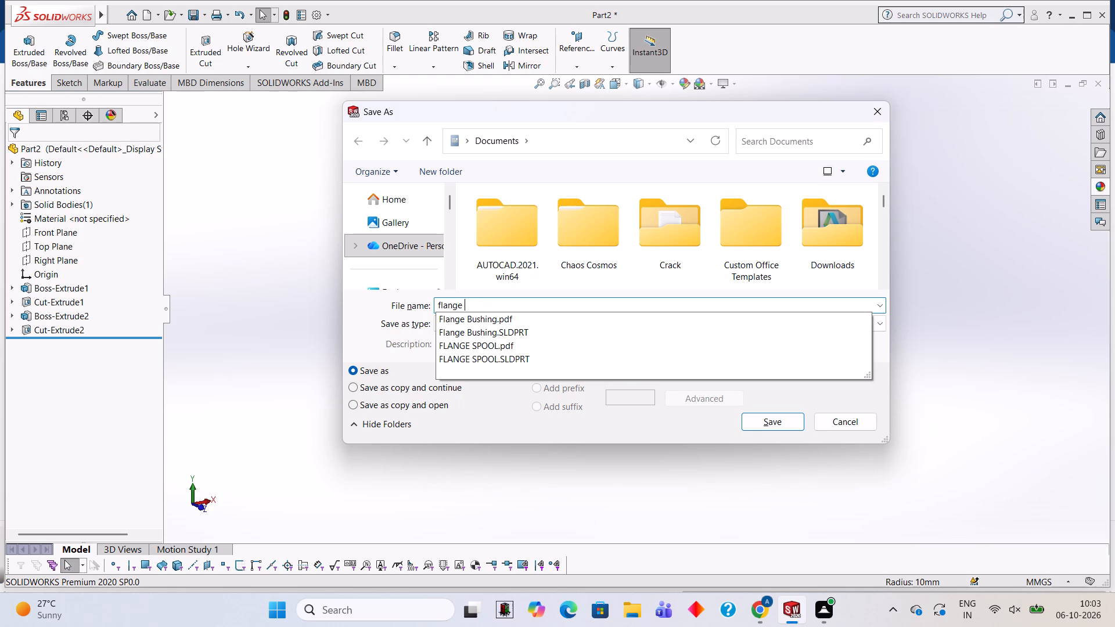
{"action": "type", "text": "plate"}
{"action": "key", "text": "space"}
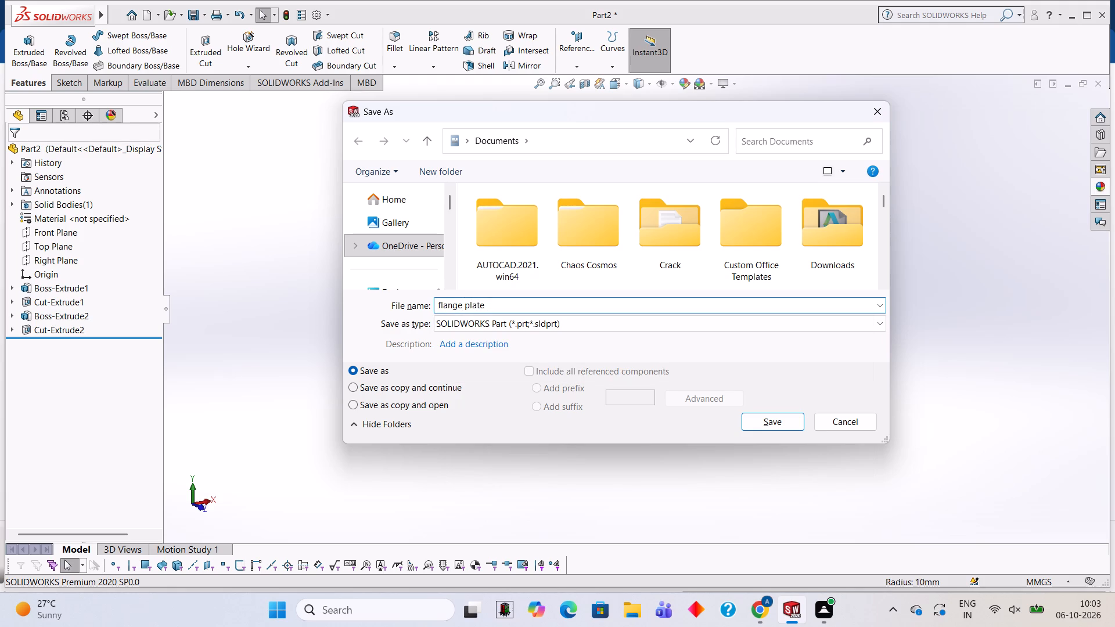
{"action": "left_click", "coordinate": [761, 419]}
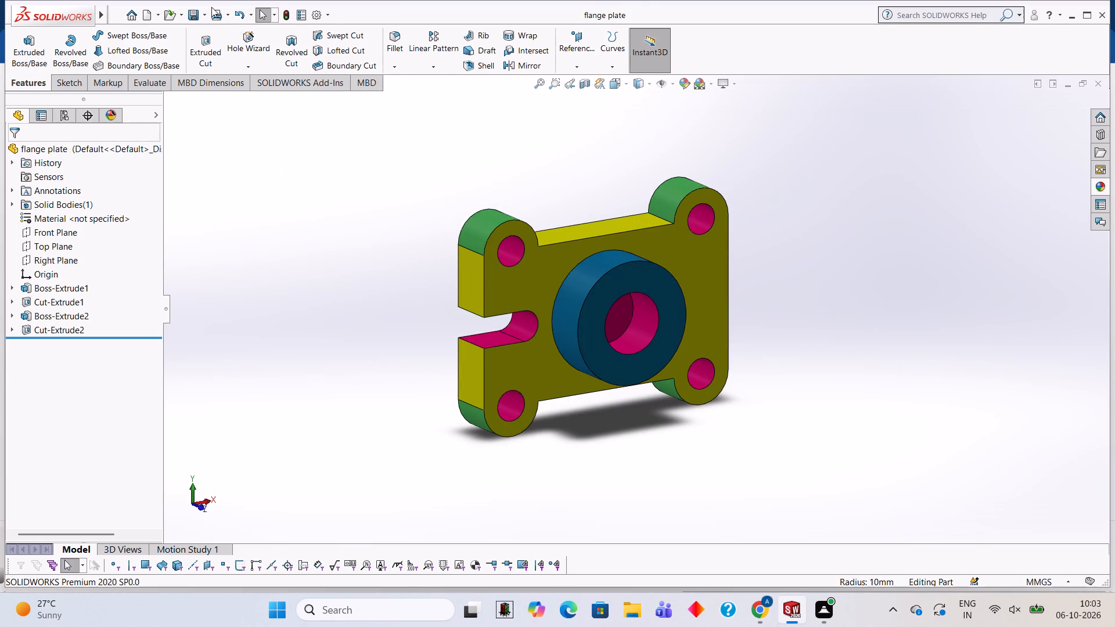
Save a copy of the flange plate in Adobe Portable Document Format (*.pdf) in the Documents folder, keeping the same file name.
{"action": "left_click", "coordinate": [202, 13]}
{"action": "left_click", "coordinate": [217, 38]}
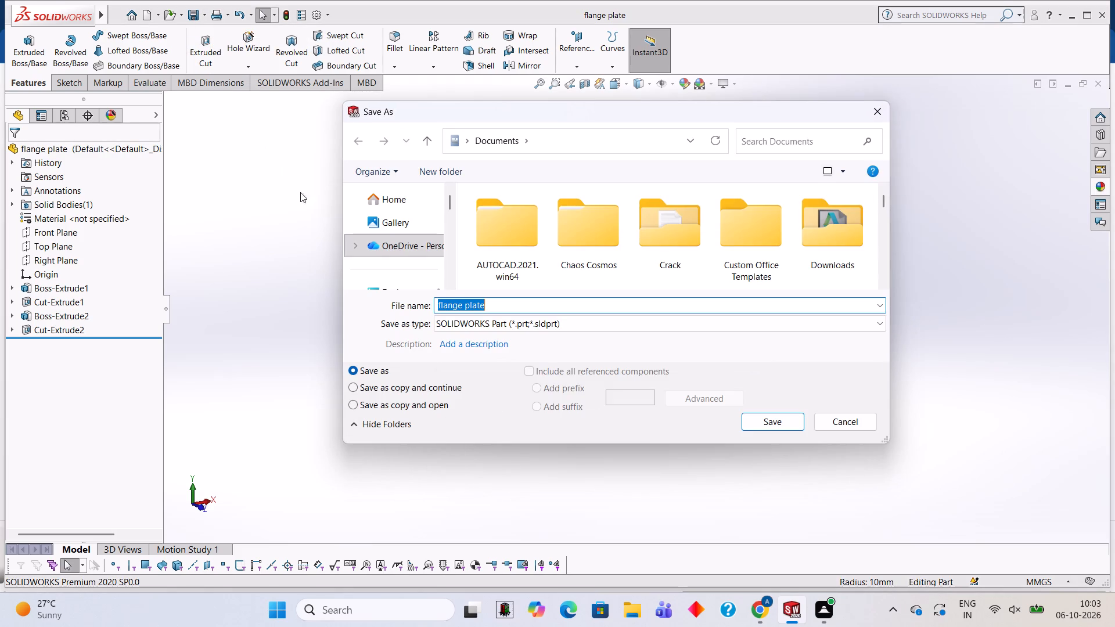
{"action": "left_click", "coordinate": [584, 328]}
{"action": "left_click", "coordinate": [539, 88]}
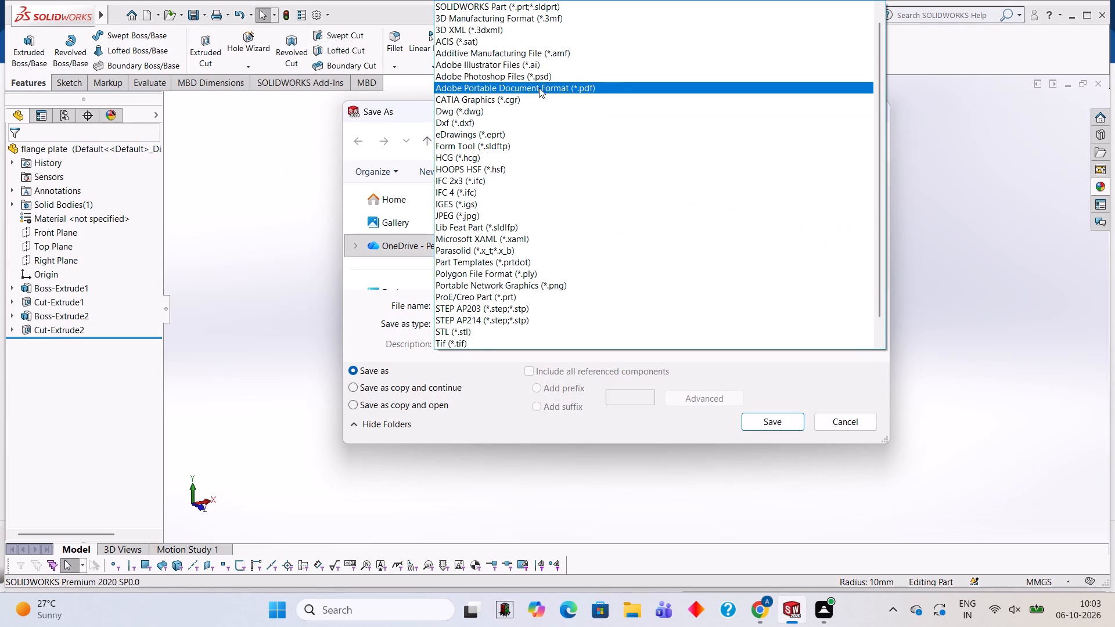
{"action": "left_click", "coordinate": [776, 442]}
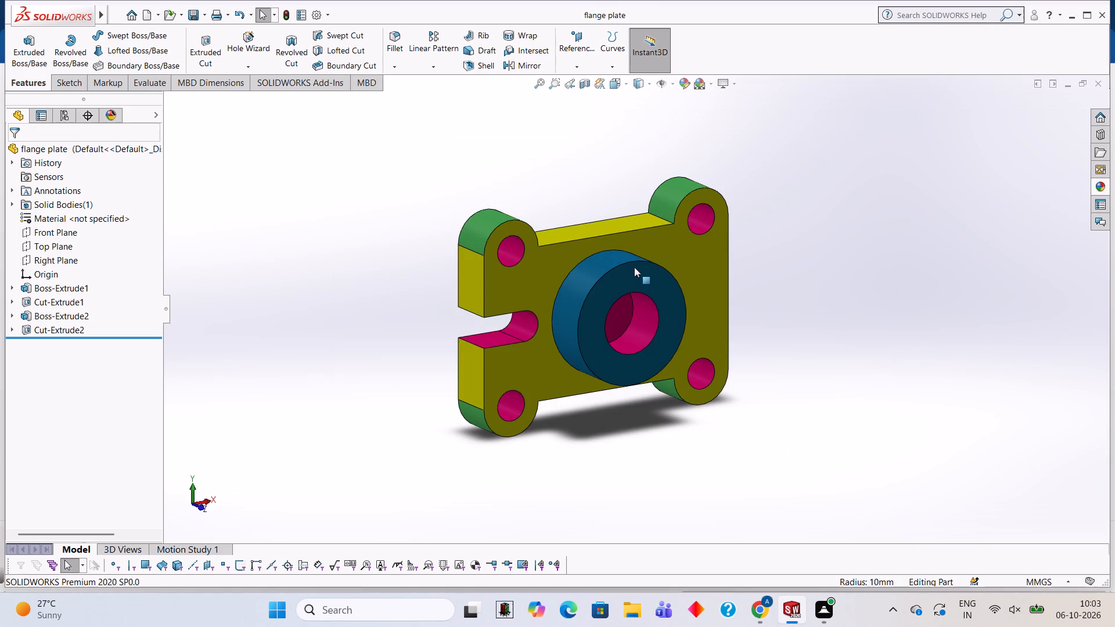